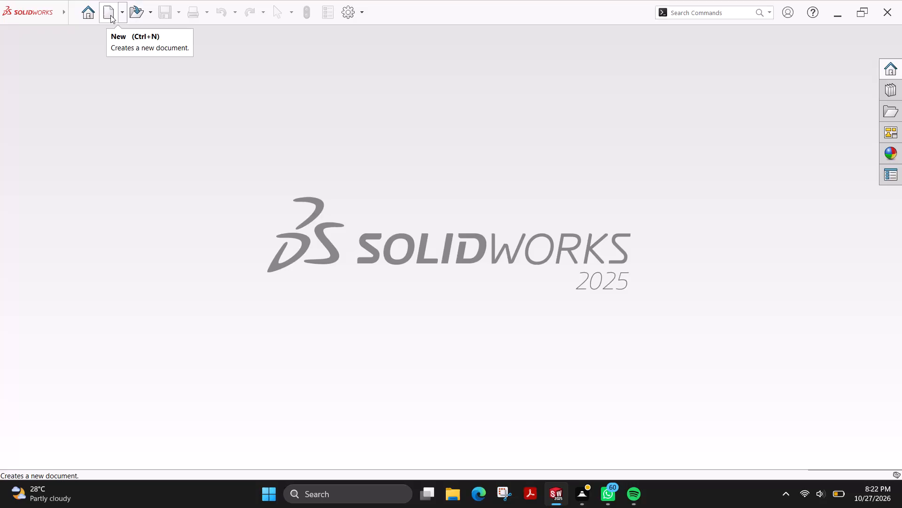
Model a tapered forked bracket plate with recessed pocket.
Create a new part document.
left_click(110, 15)
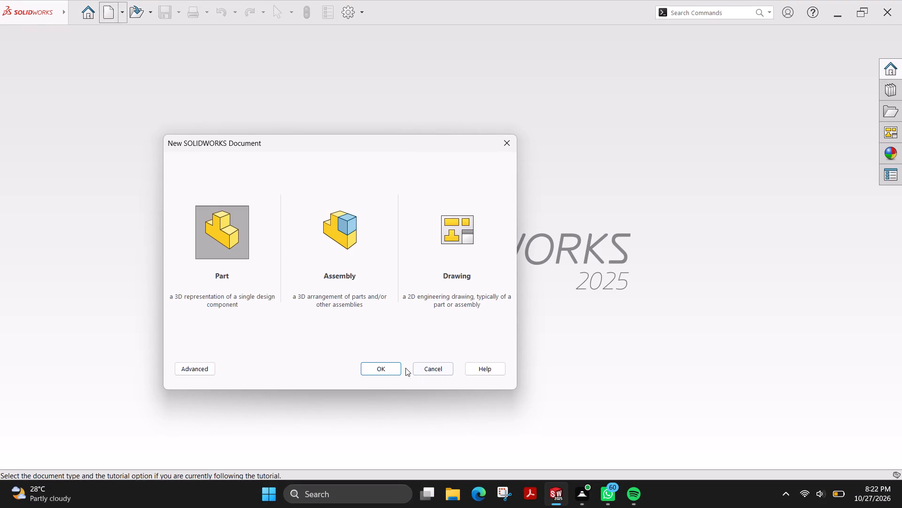
left_click(396, 366)
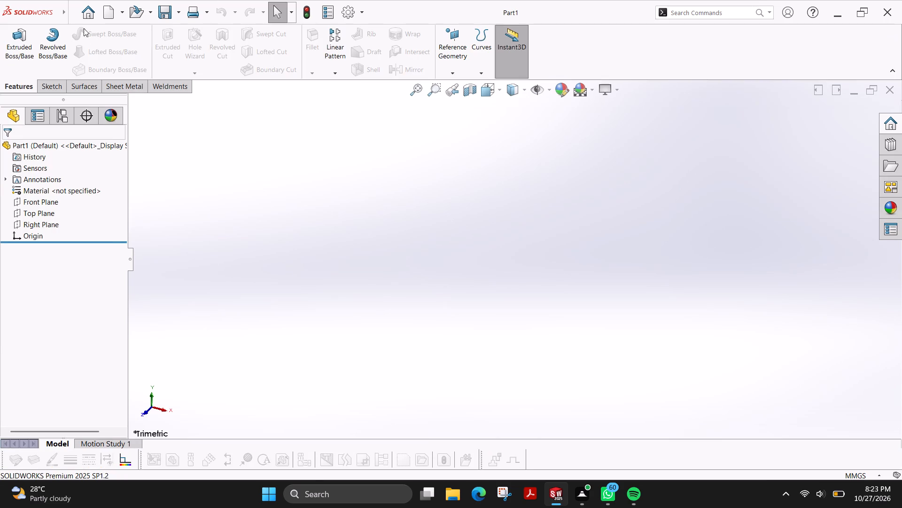
Start a sketch on the Front Plane.
left_click(48, 87)
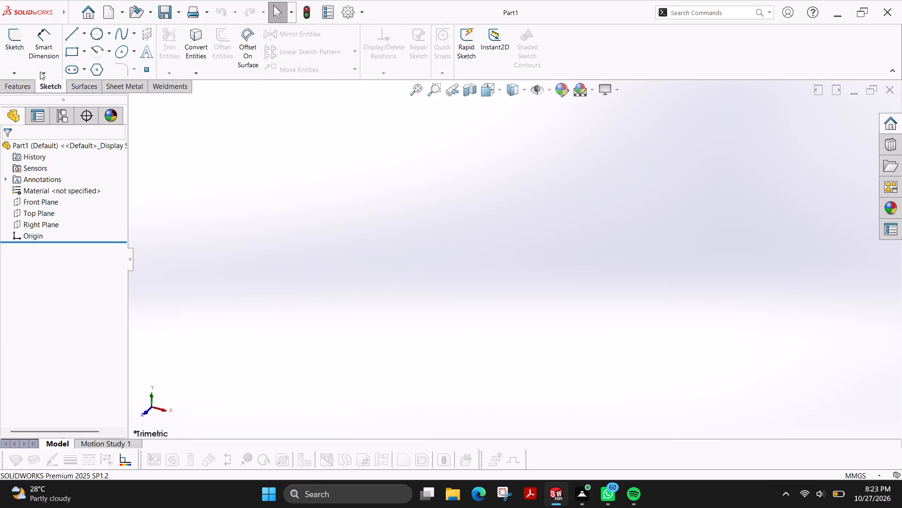
left_click(13, 45)
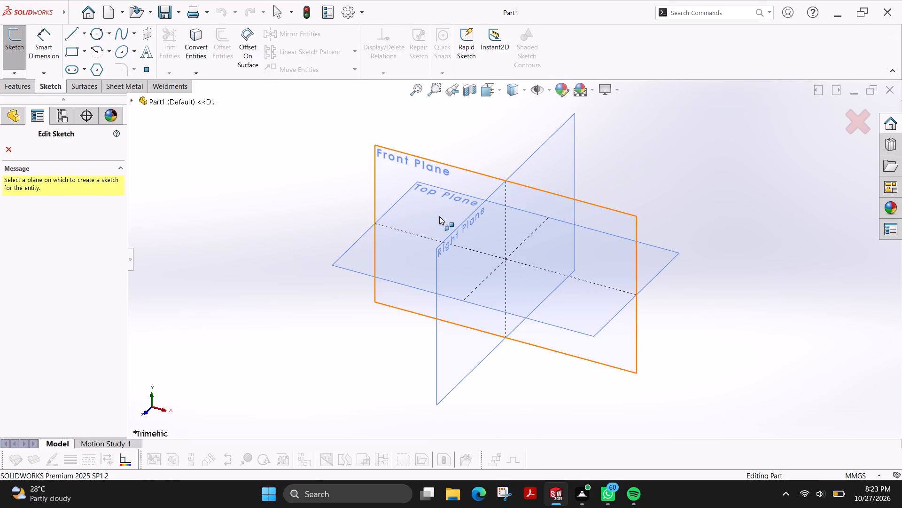
left_click(386, 165)
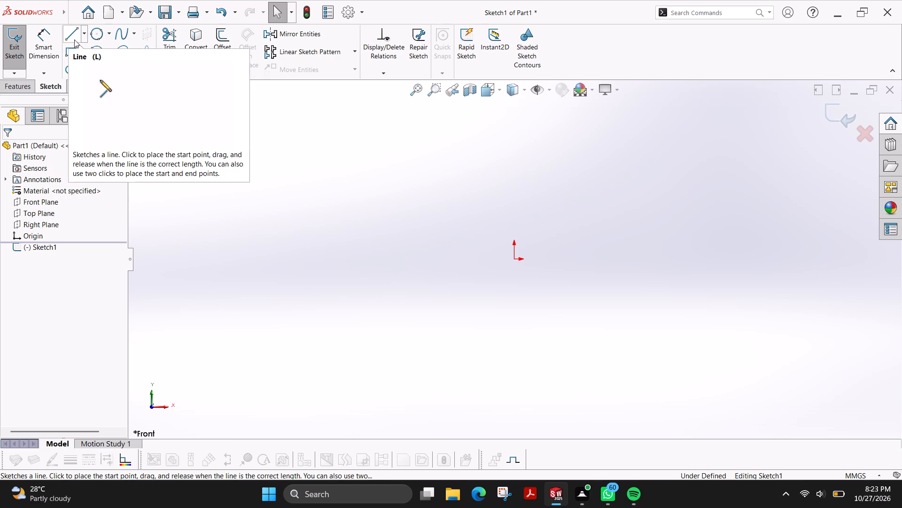
Sketch a horizontal midpoint line about 85 mm long, centred on the origin.
left_click(74, 40)
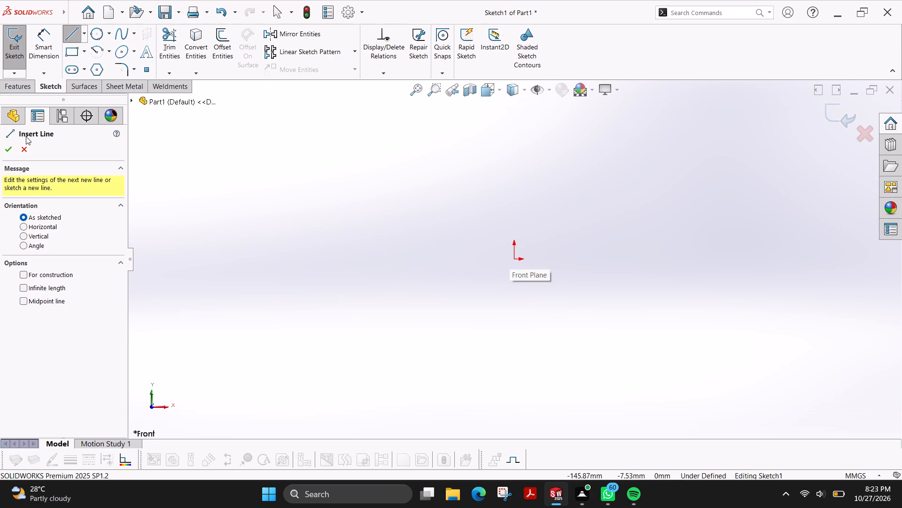
left_click(47, 304)
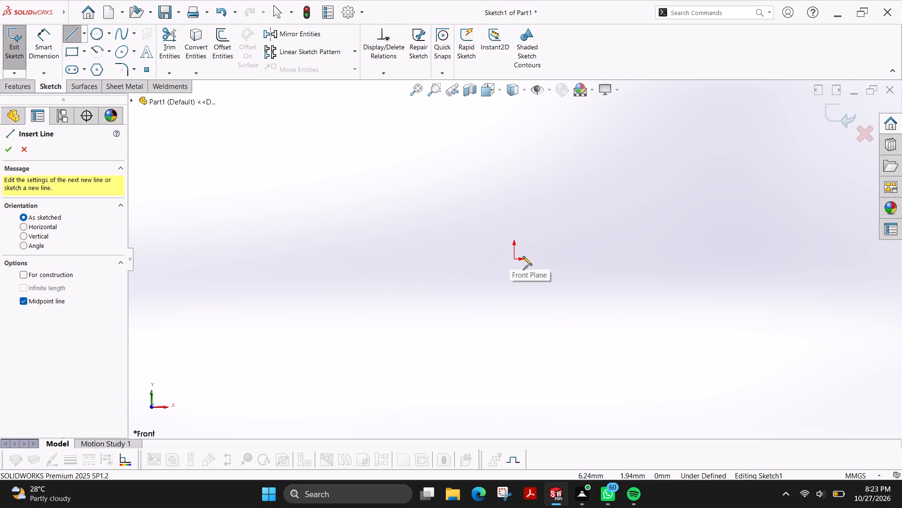
left_click(514, 258)
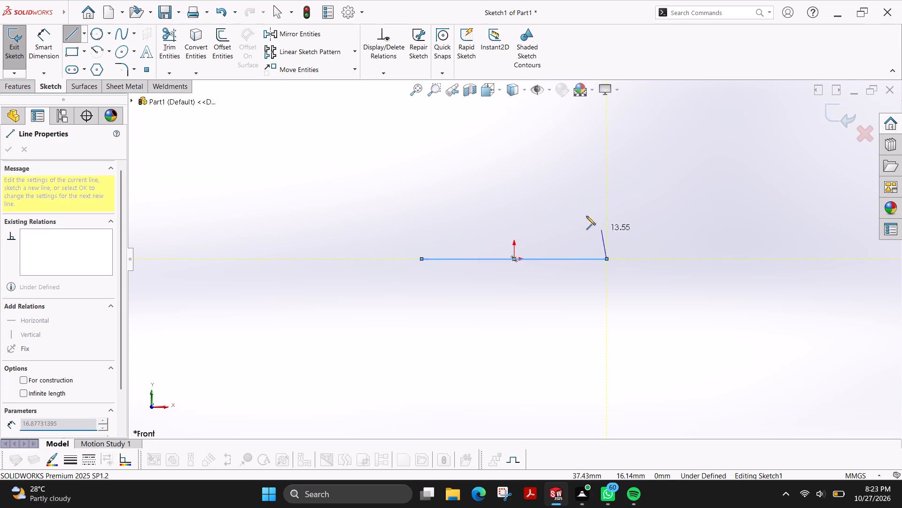
scroll(565, 211, "up", 3)
scroll(564, 213, "down", 1)
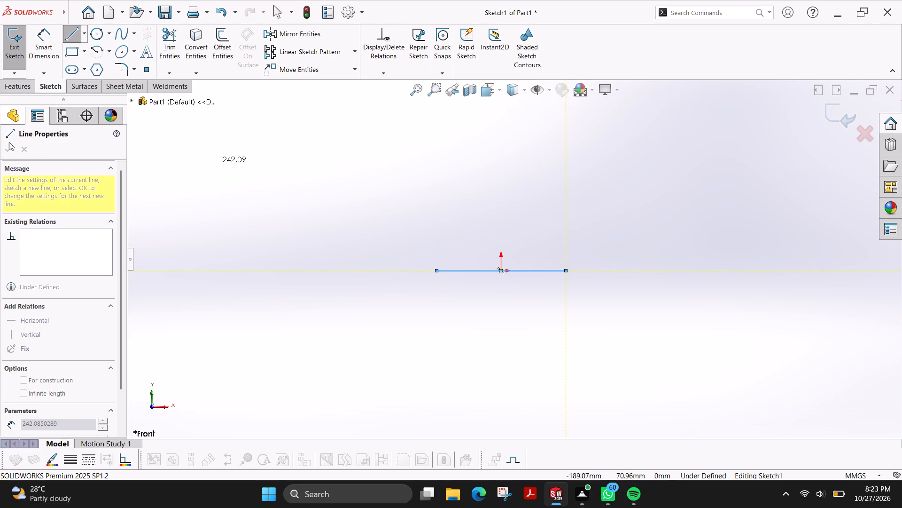
key("Escape")
scroll(470, 211, "down", 1)
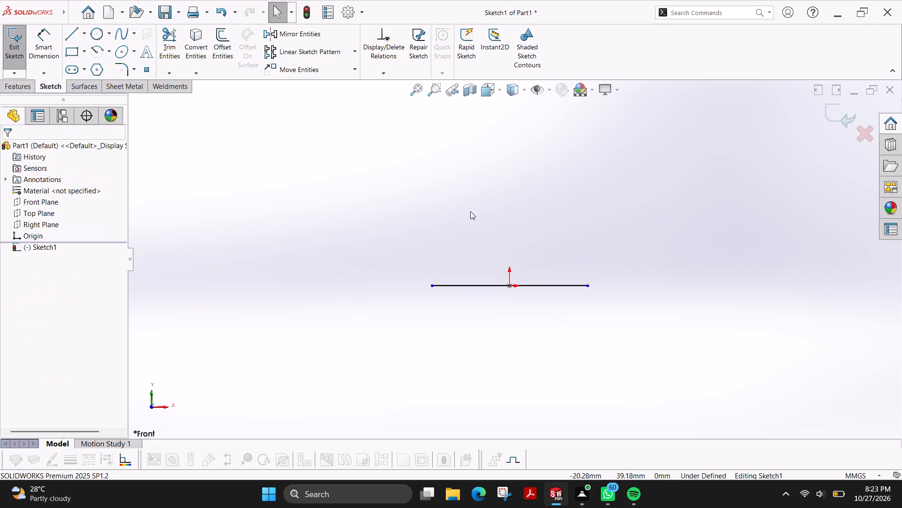
scroll(470, 211, "down", 1)
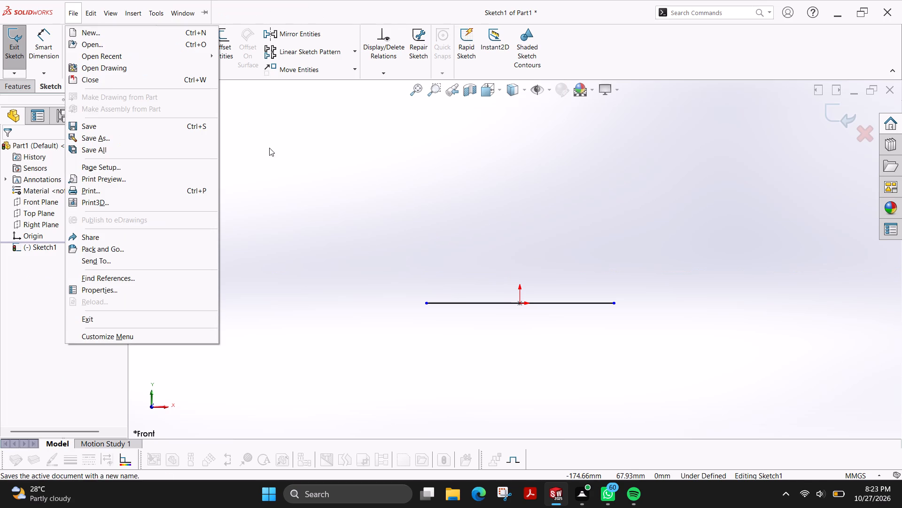
Sketch a vertical construction line about 123 mm long through the origin, continuing with an oblique segment about 57 mm long from its upper end.
left_click(293, 138)
left_click(69, 33)
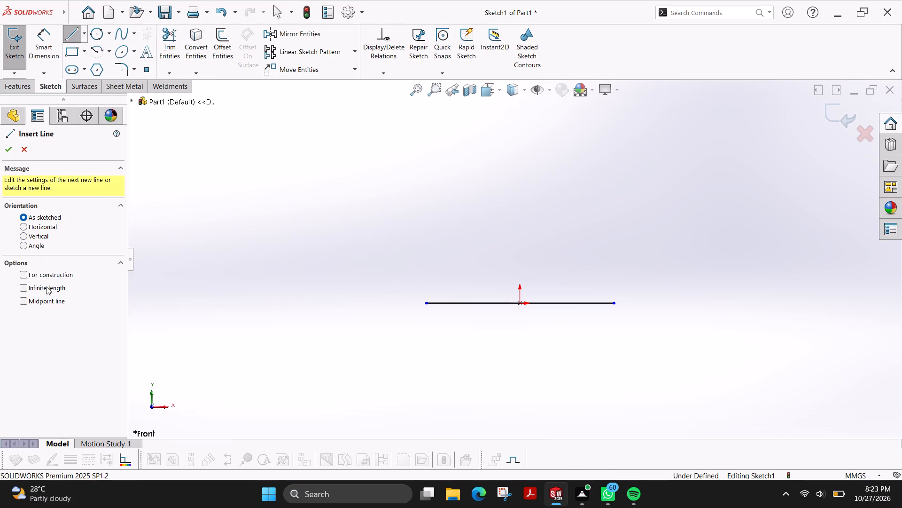
left_click(59, 276)
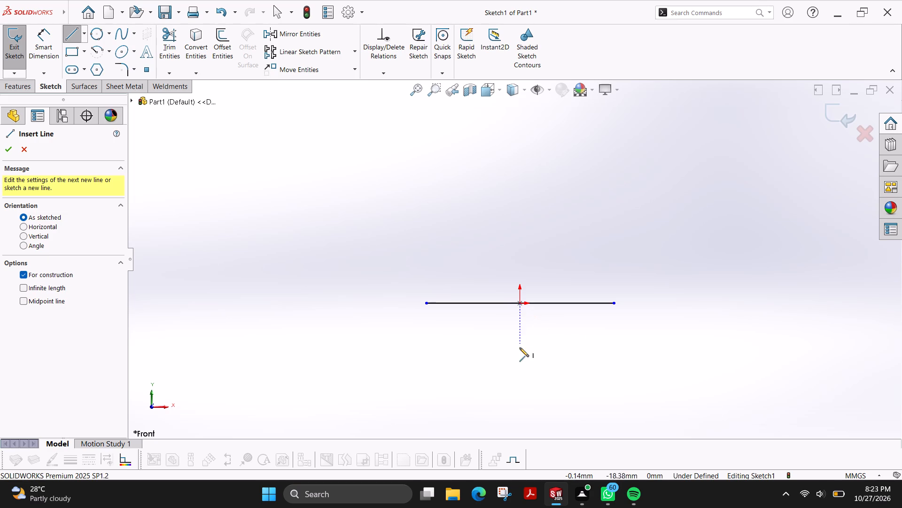
left_click(521, 360)
scroll(516, 117, "up", 1)
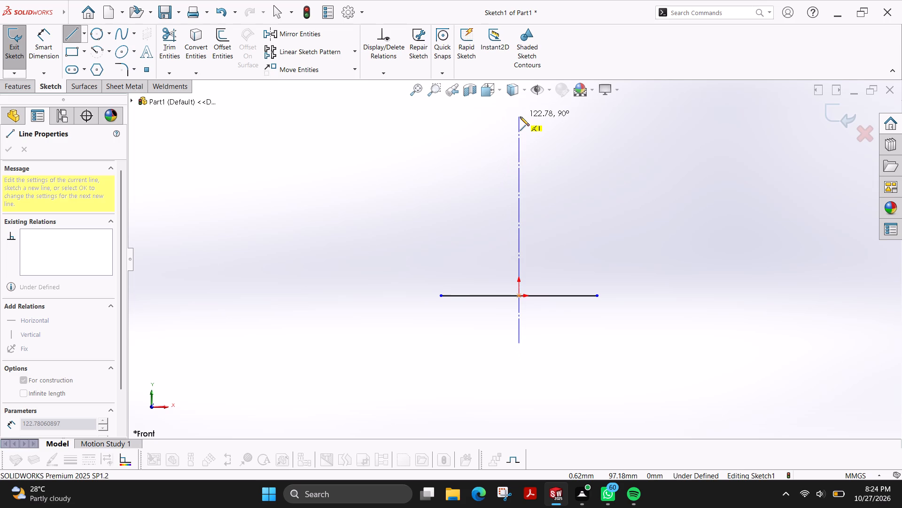
left_click(520, 117)
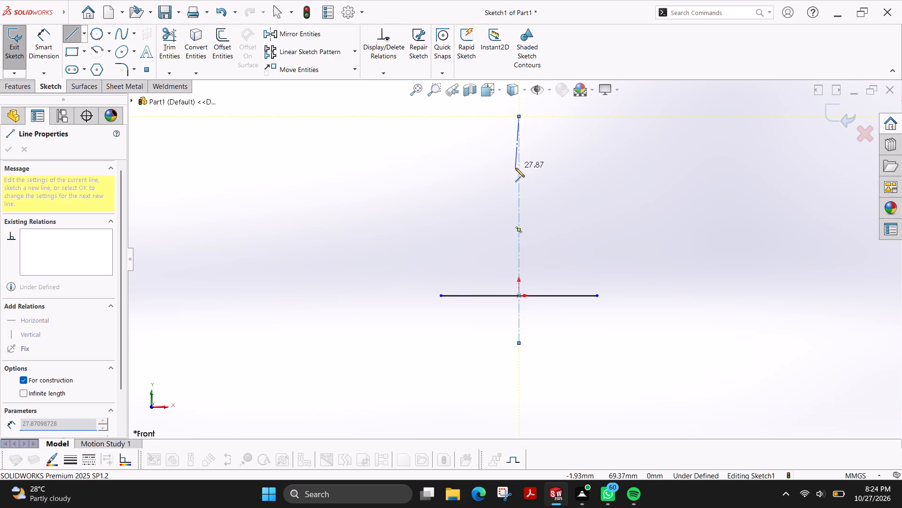
scroll(510, 147, "up", 2)
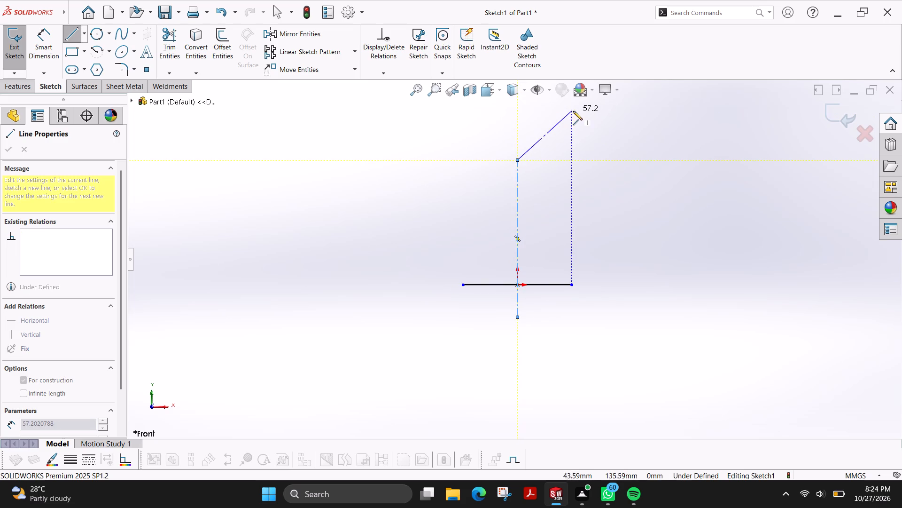
left_click(571, 111)
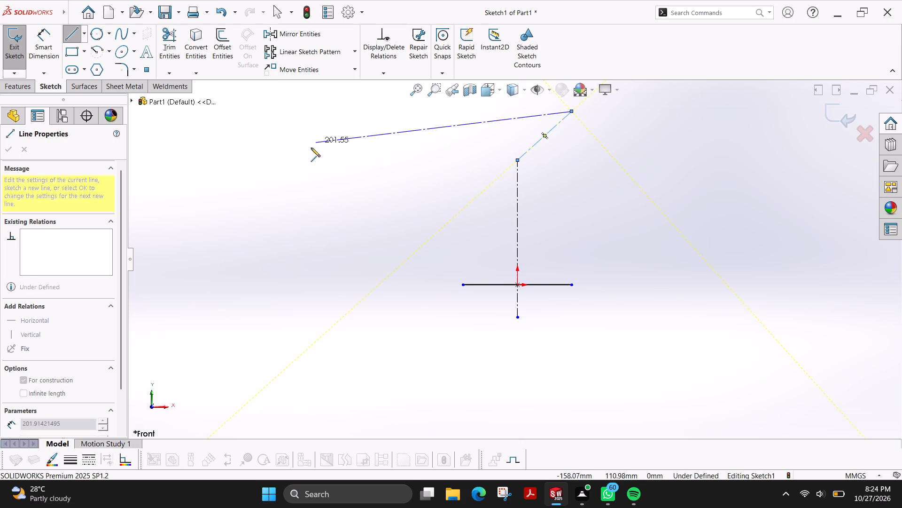
key("Escape")
Dimension the horizontal base line's length as 100 mm.
scroll(579, 273, "down", 5)
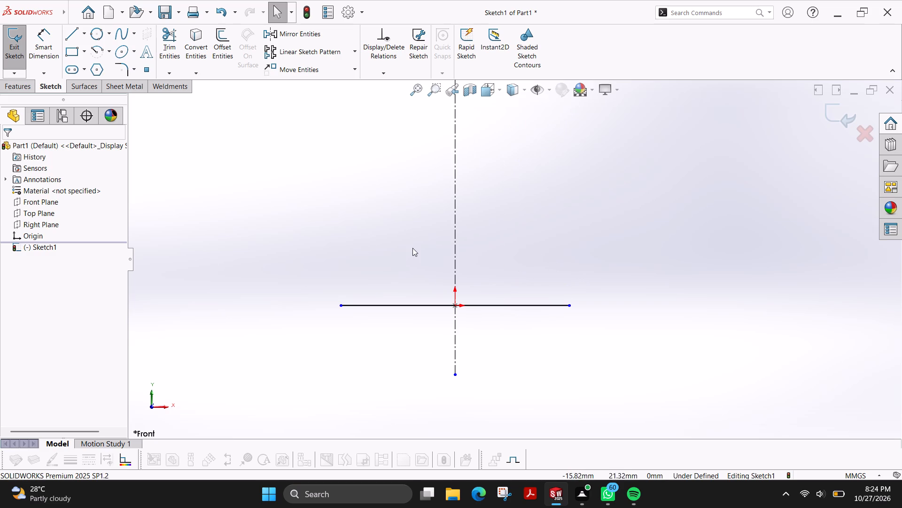
left_click(43, 54)
left_click(367, 304)
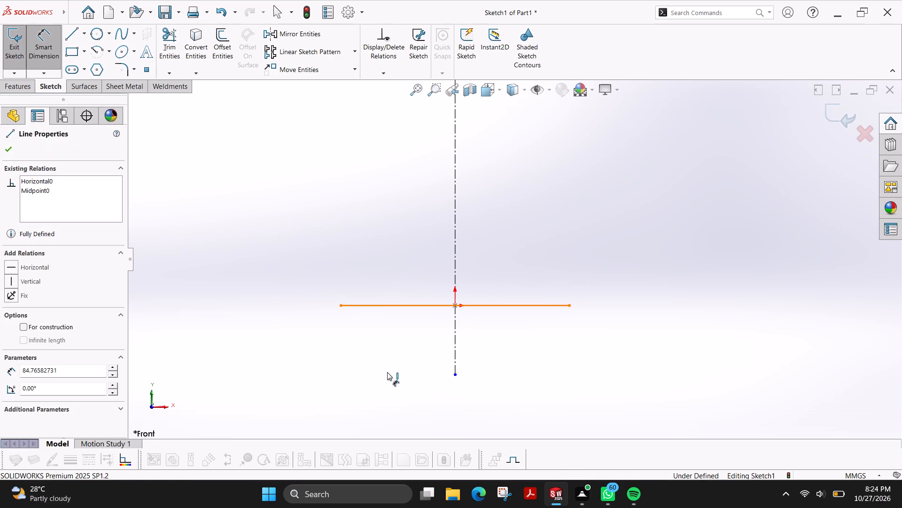
left_click(388, 383)
type("100")
key("Return")
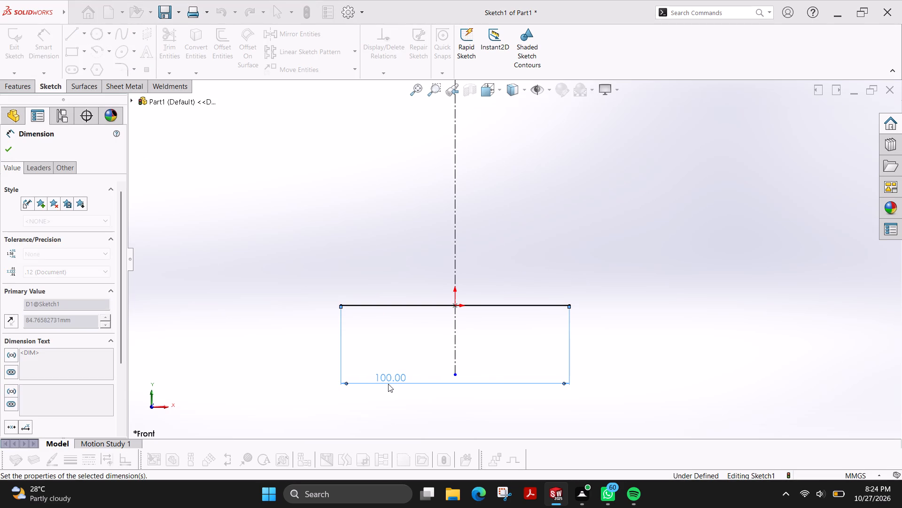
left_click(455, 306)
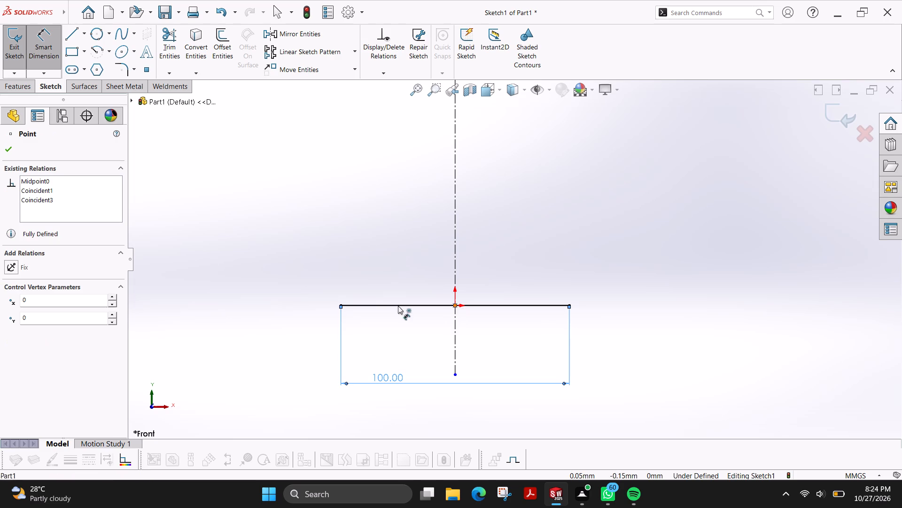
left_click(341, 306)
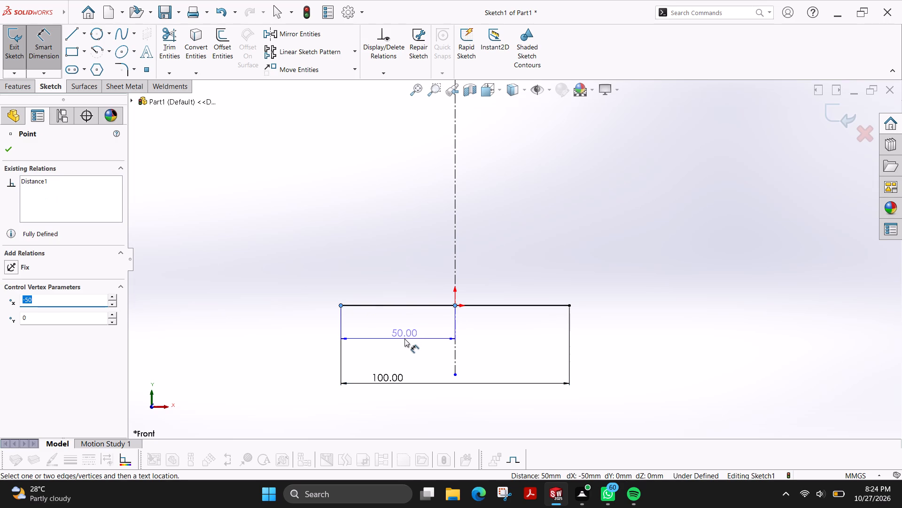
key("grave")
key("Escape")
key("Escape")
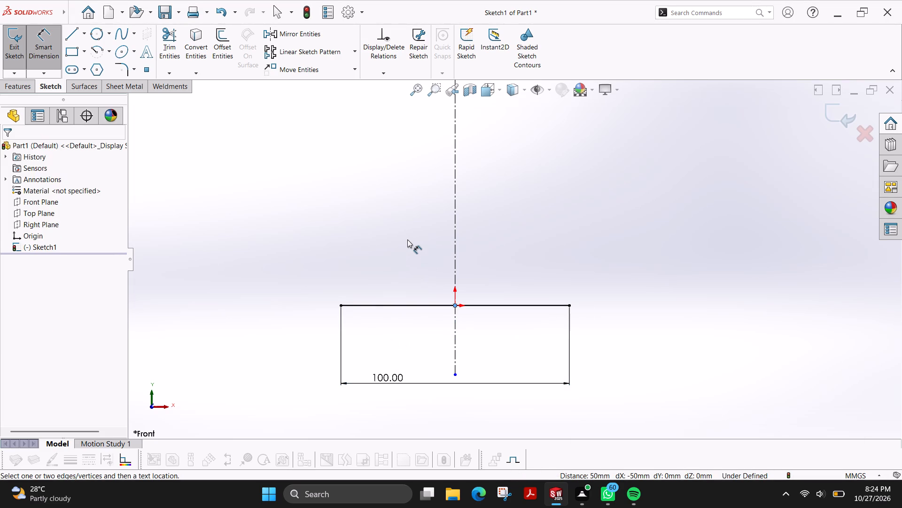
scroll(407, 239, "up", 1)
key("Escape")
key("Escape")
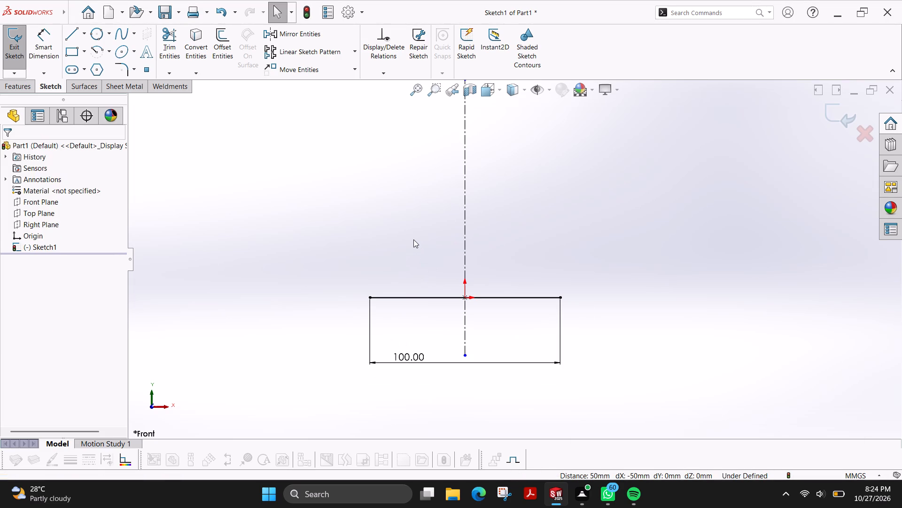
Sketch an inward-leaning line about 93 mm long upward from the base line's left endpoint.
scroll(413, 239, "up", 2)
scroll(416, 246, "down", 2)
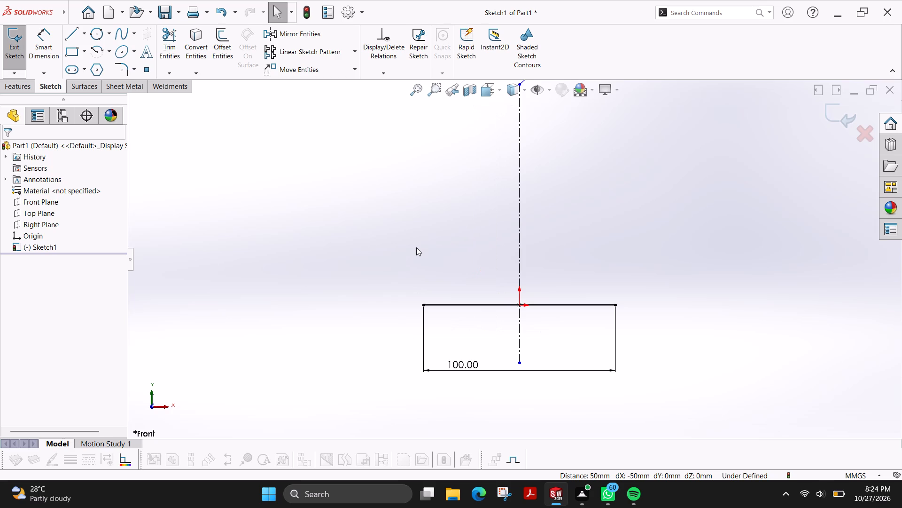
left_click(73, 32)
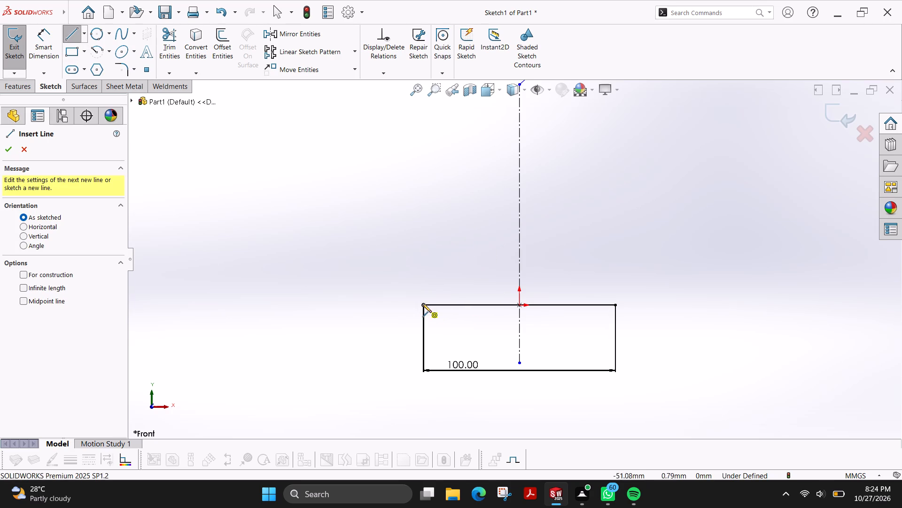
left_click(424, 304)
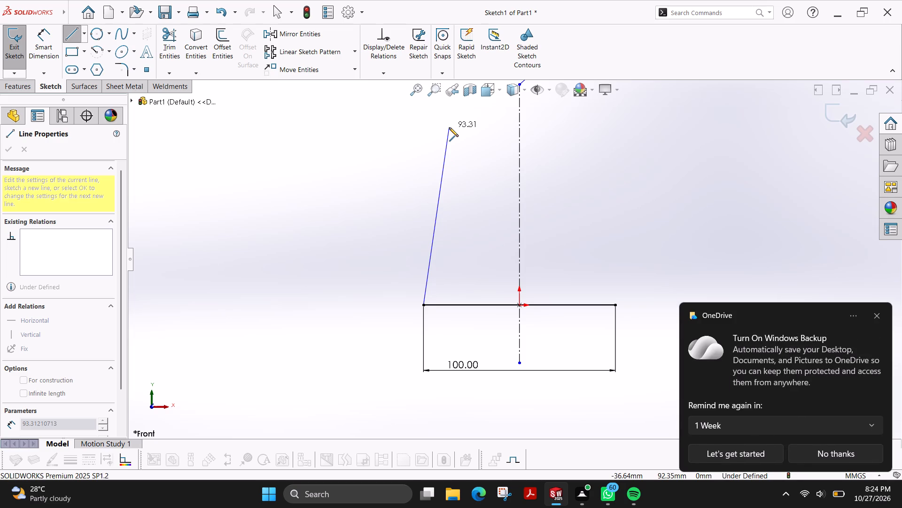
left_click(449, 127)
scroll(482, 114, "up", 1)
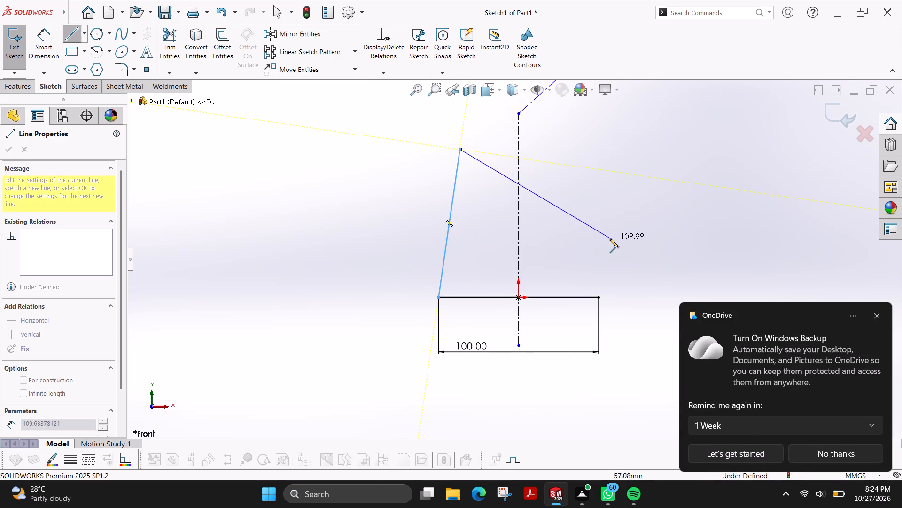
key("Escape")
Sketch an opposite inward-leaning line about 93 mm long from the base line's right endpoint, level with the left line's top, dismissing the OneDrive notification.
left_click(73, 34)
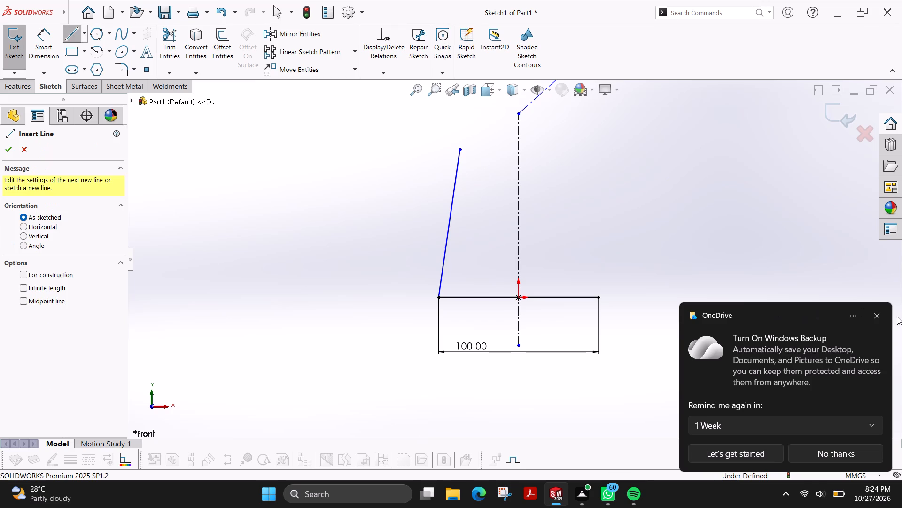
left_click(878, 315)
left_click(597, 296)
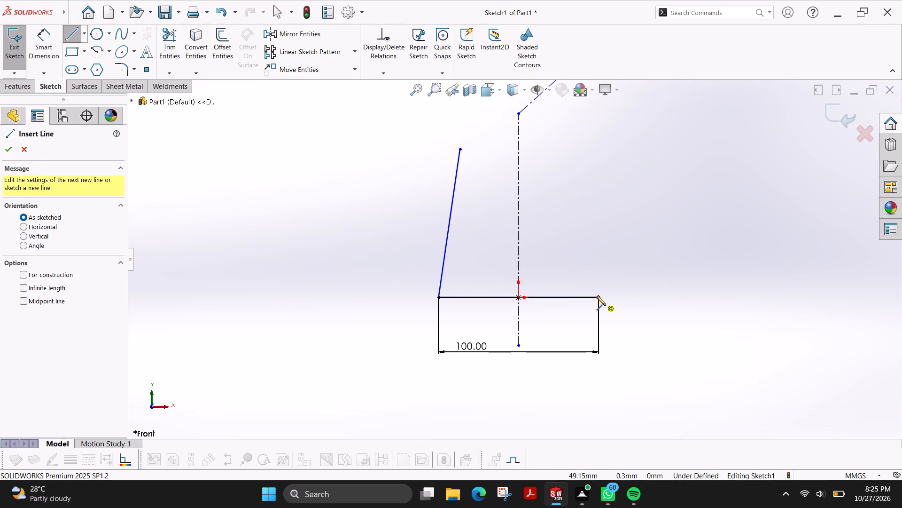
left_click(576, 147)
key("Escape")
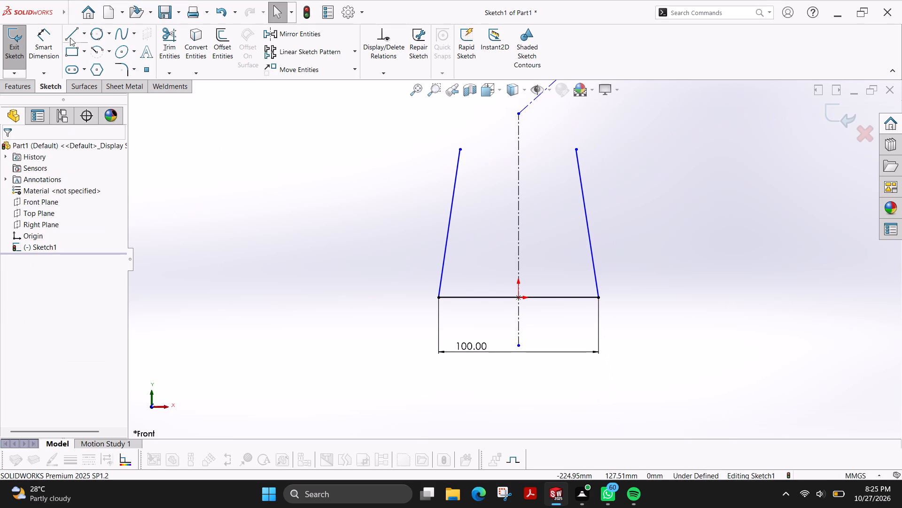
Dimension the angle between the two slanted side lines as 20 degrees.
left_click(50, 40)
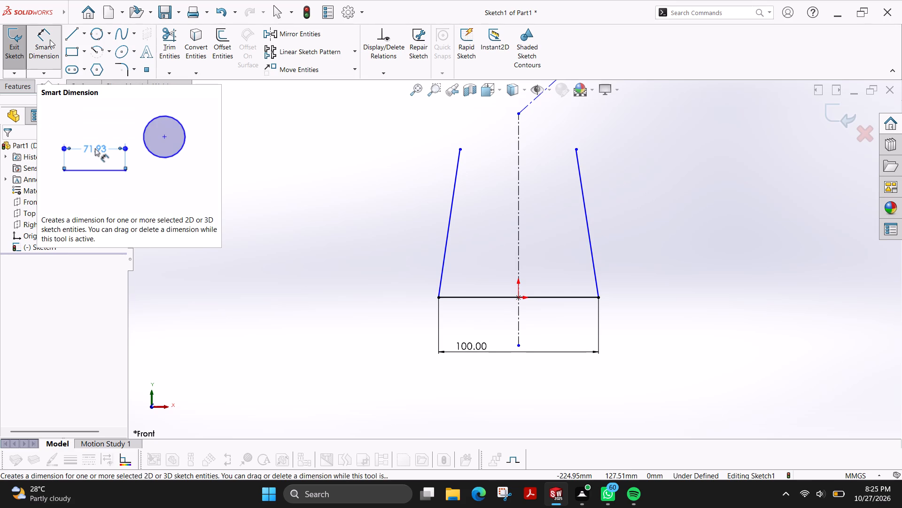
left_click(452, 190)
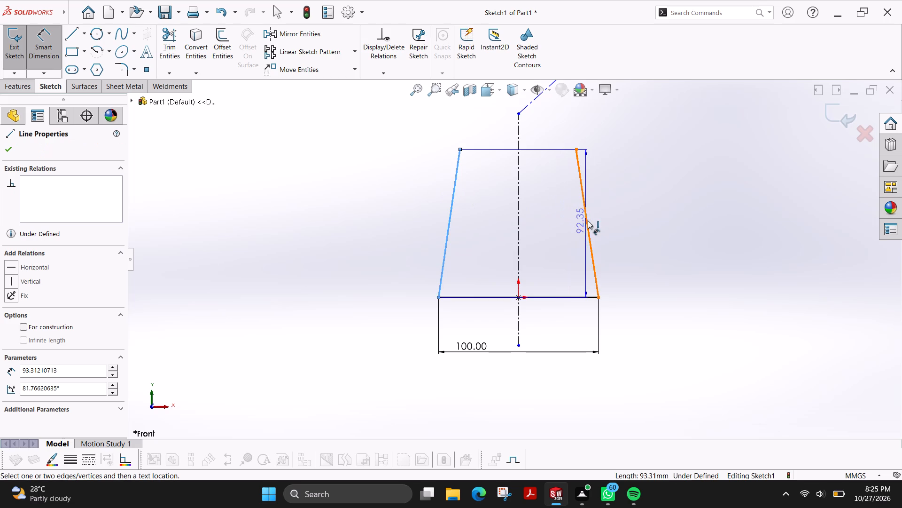
left_click(588, 221)
left_click(520, 408)
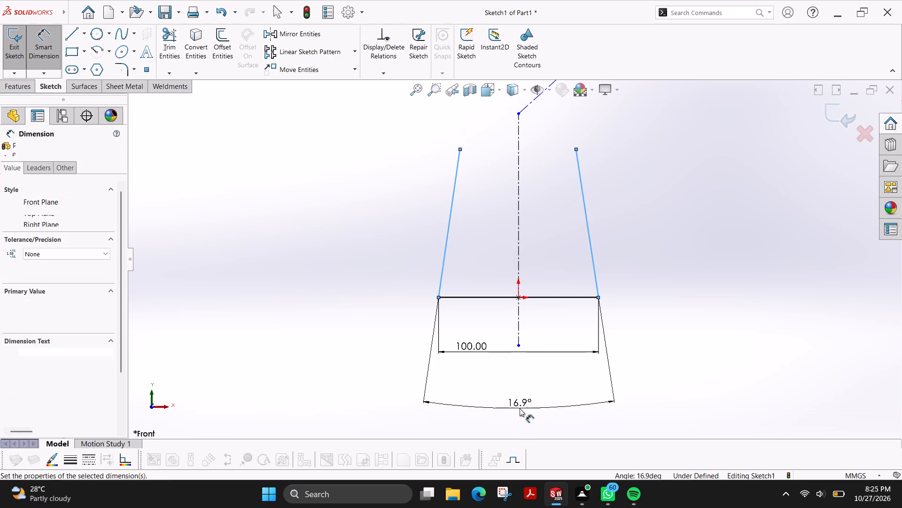
type("20")
key("Return")
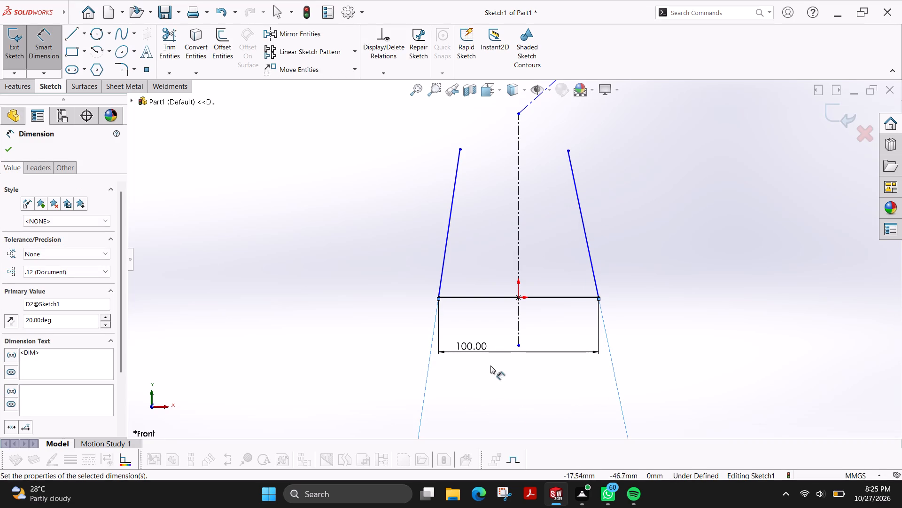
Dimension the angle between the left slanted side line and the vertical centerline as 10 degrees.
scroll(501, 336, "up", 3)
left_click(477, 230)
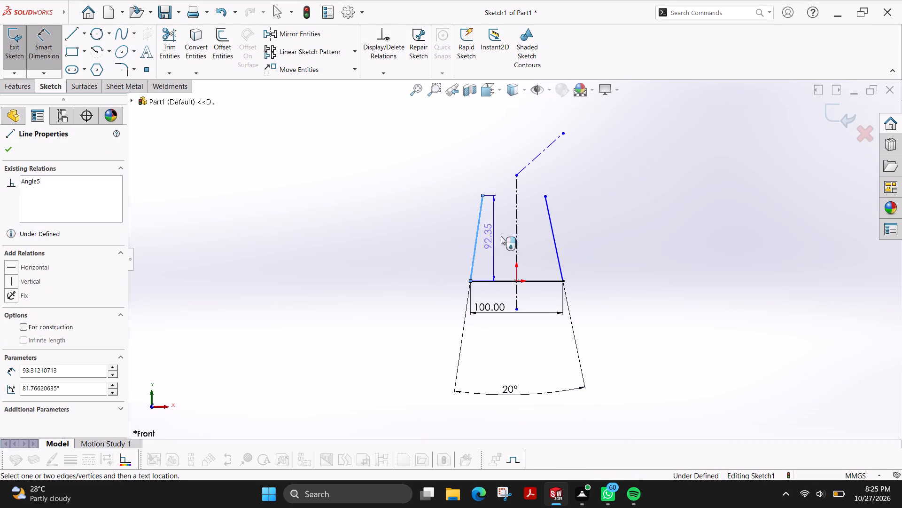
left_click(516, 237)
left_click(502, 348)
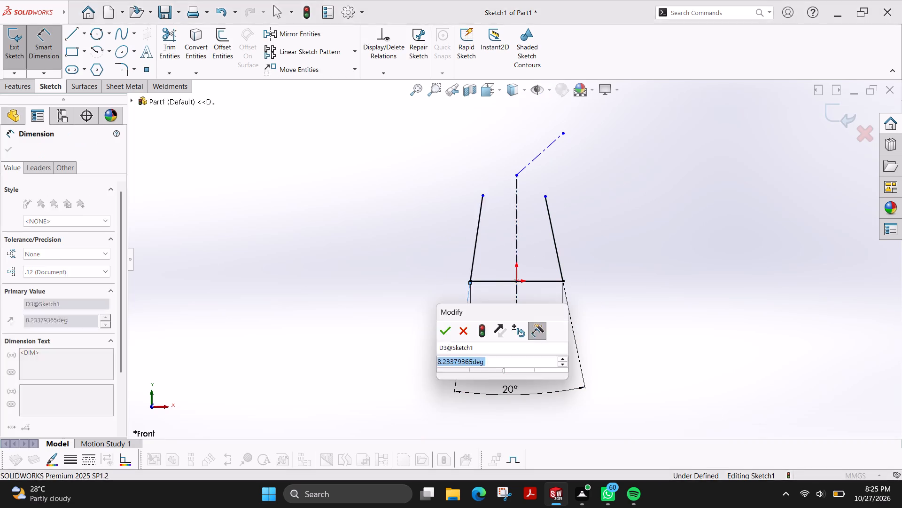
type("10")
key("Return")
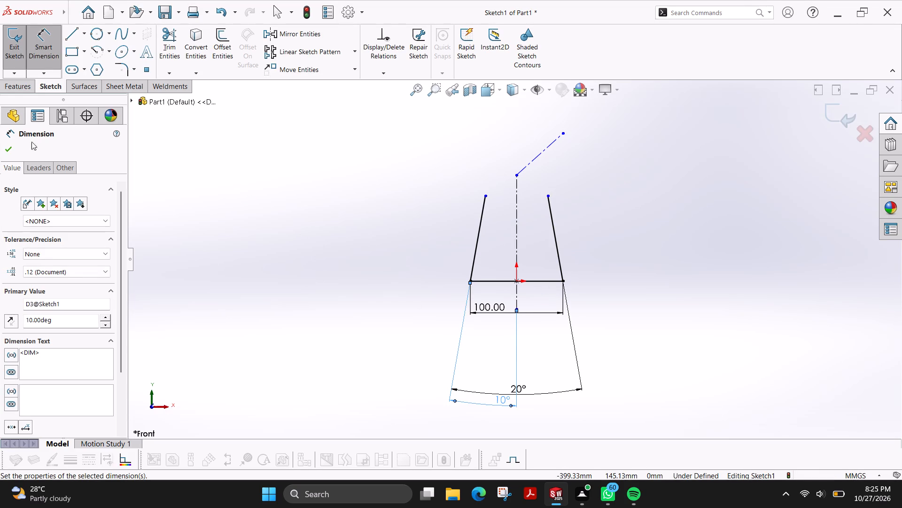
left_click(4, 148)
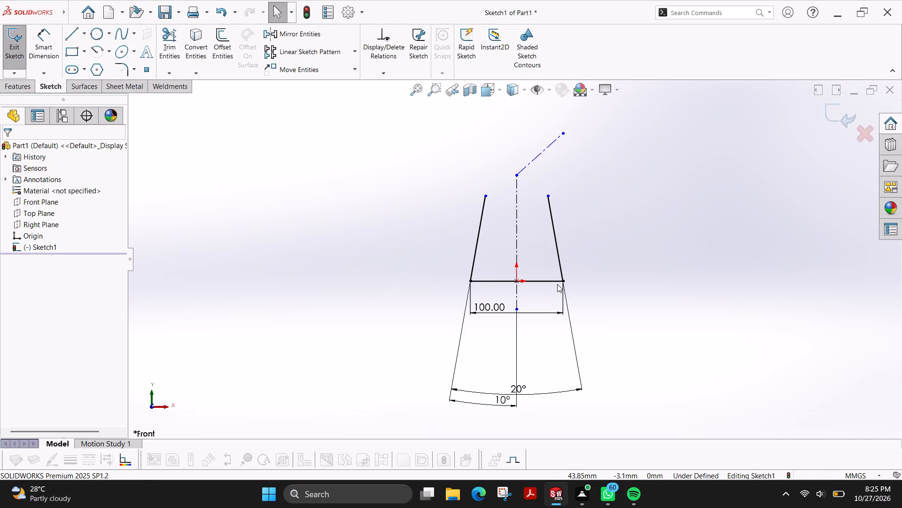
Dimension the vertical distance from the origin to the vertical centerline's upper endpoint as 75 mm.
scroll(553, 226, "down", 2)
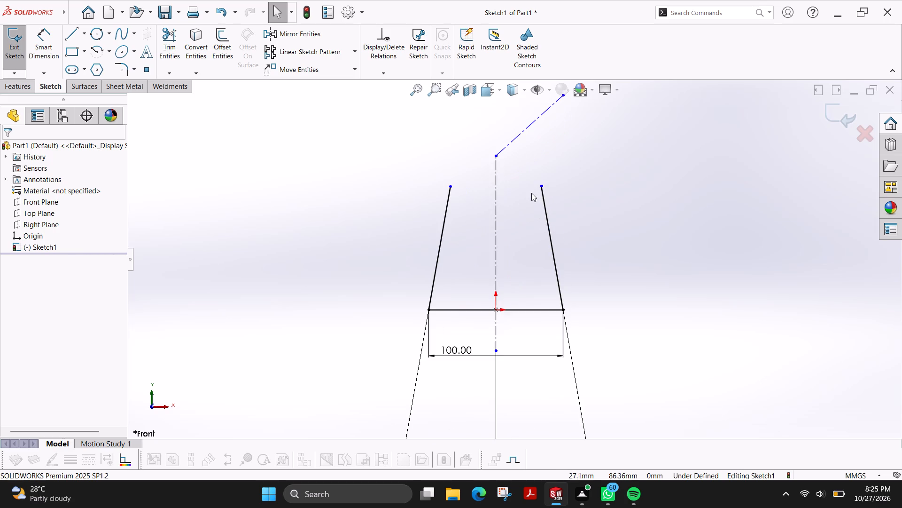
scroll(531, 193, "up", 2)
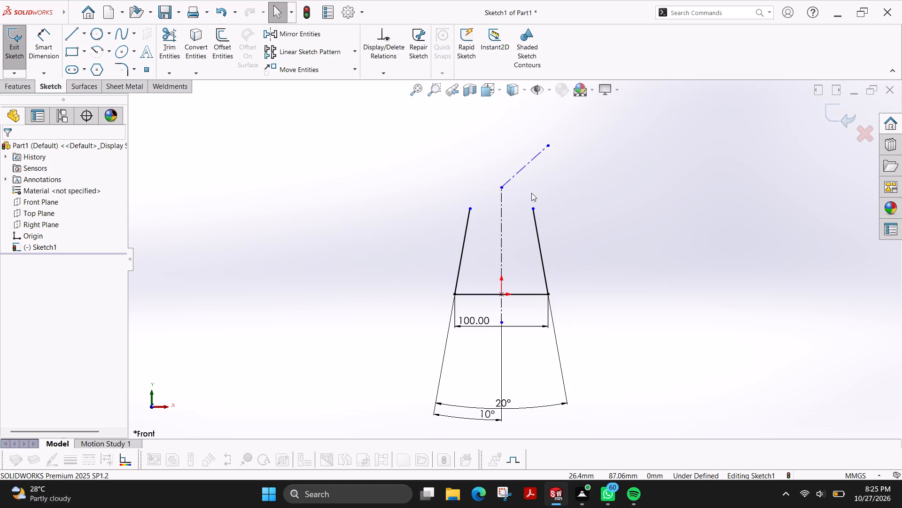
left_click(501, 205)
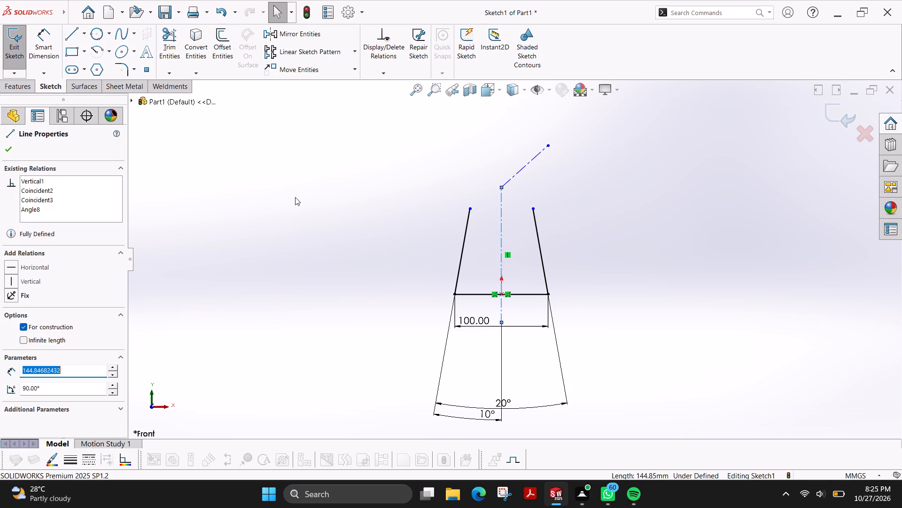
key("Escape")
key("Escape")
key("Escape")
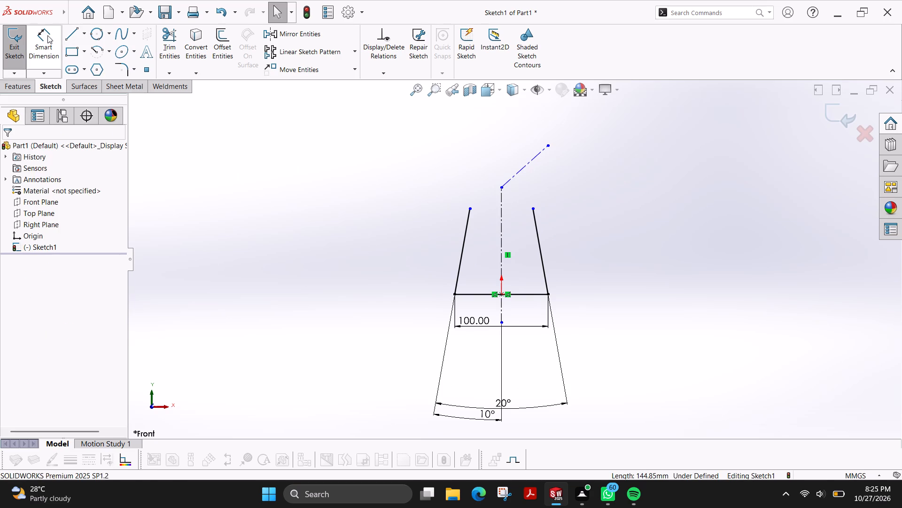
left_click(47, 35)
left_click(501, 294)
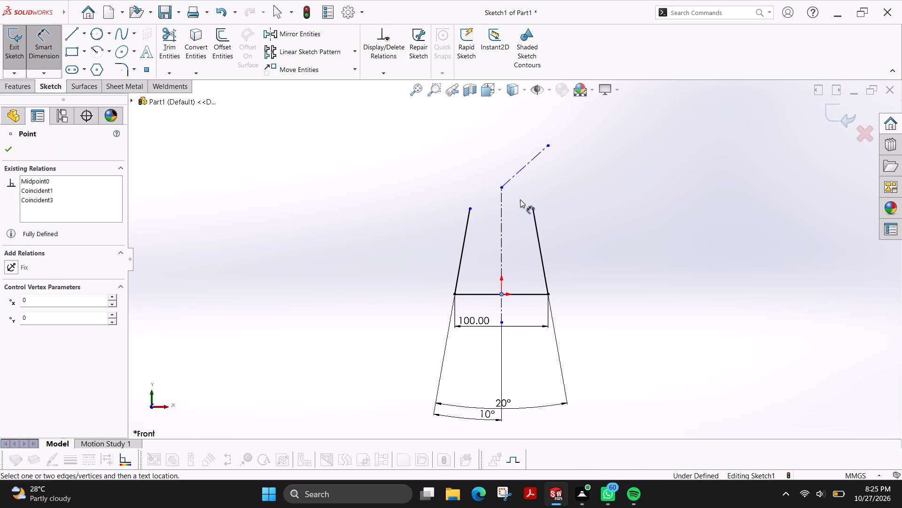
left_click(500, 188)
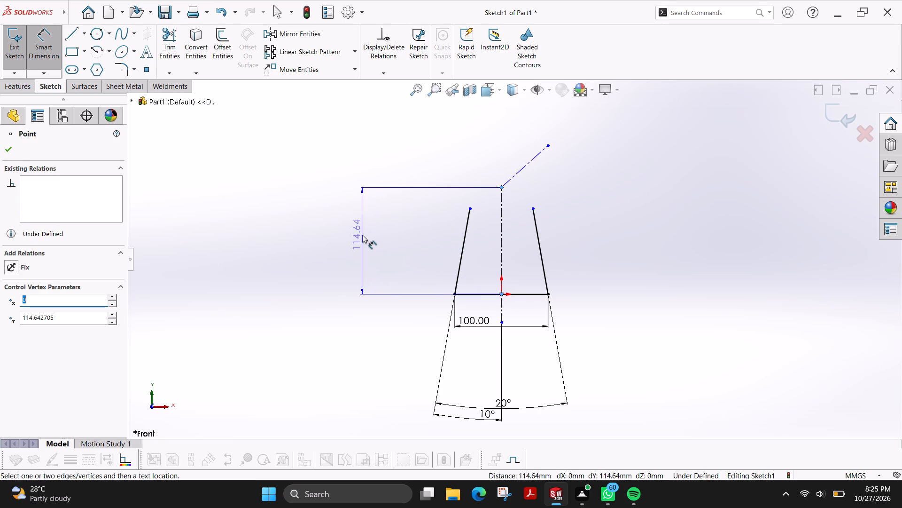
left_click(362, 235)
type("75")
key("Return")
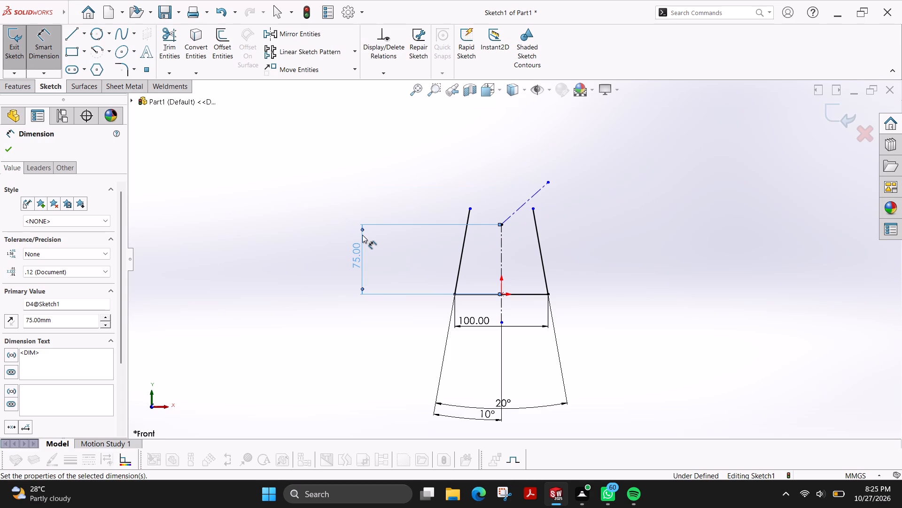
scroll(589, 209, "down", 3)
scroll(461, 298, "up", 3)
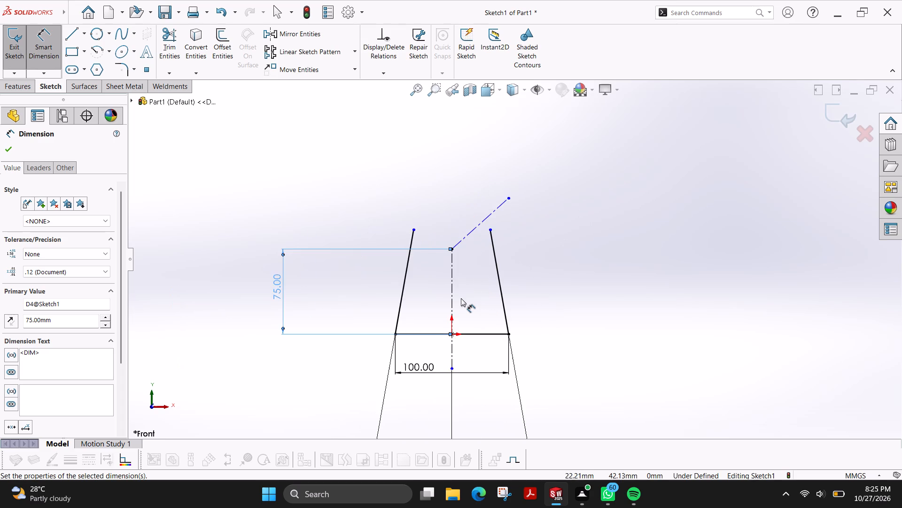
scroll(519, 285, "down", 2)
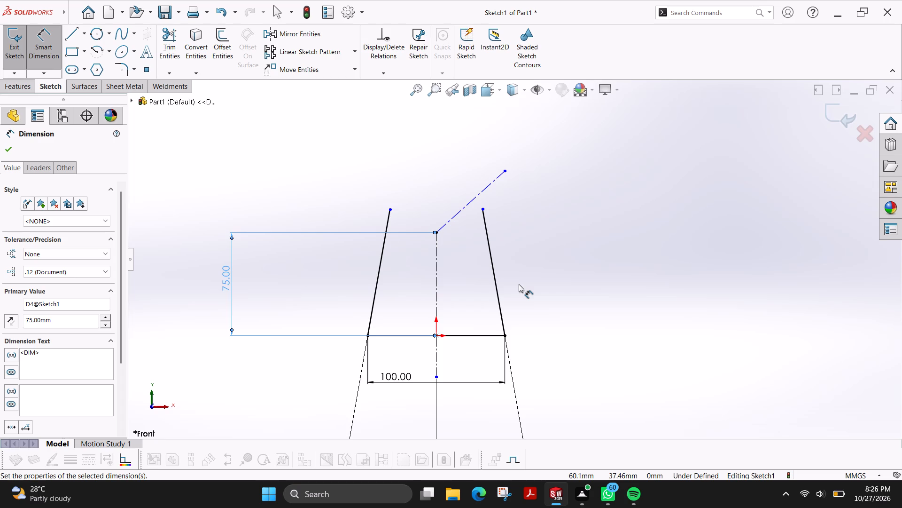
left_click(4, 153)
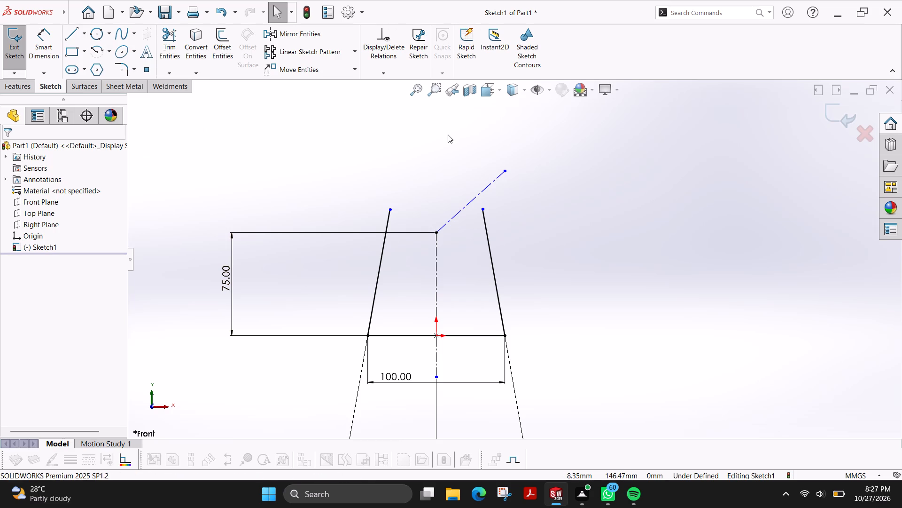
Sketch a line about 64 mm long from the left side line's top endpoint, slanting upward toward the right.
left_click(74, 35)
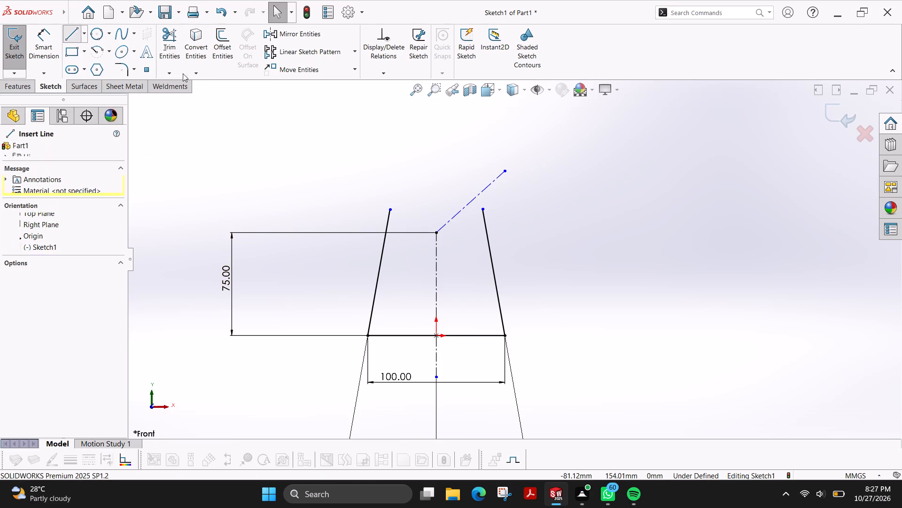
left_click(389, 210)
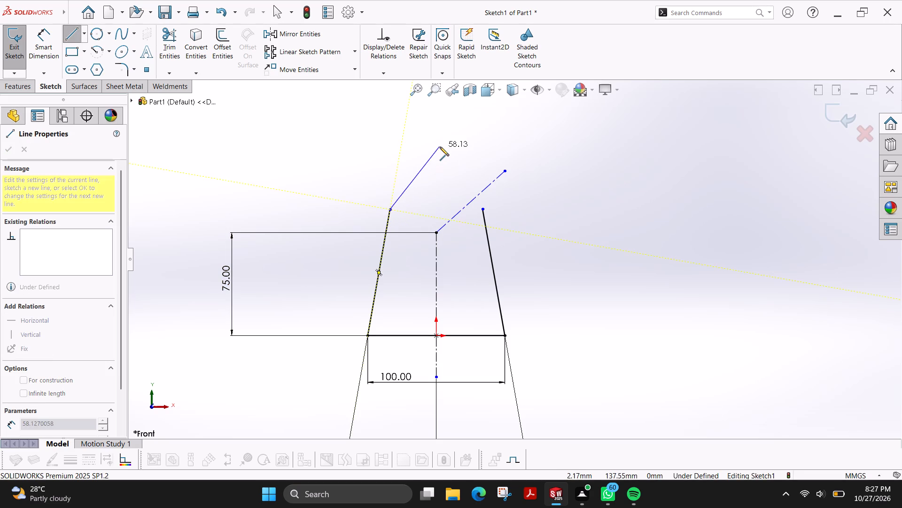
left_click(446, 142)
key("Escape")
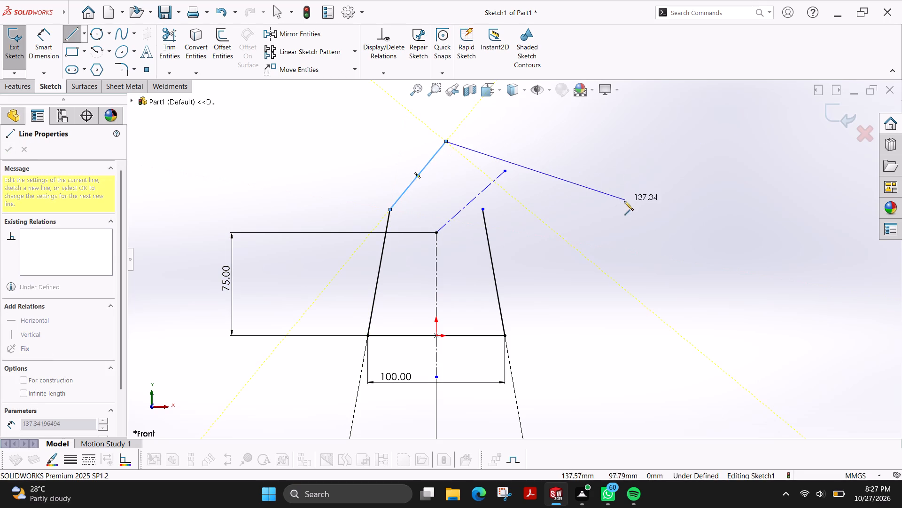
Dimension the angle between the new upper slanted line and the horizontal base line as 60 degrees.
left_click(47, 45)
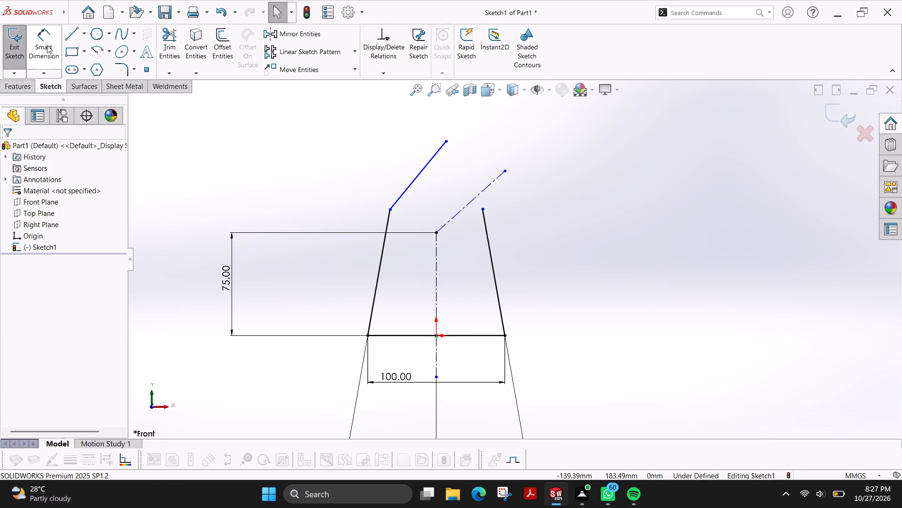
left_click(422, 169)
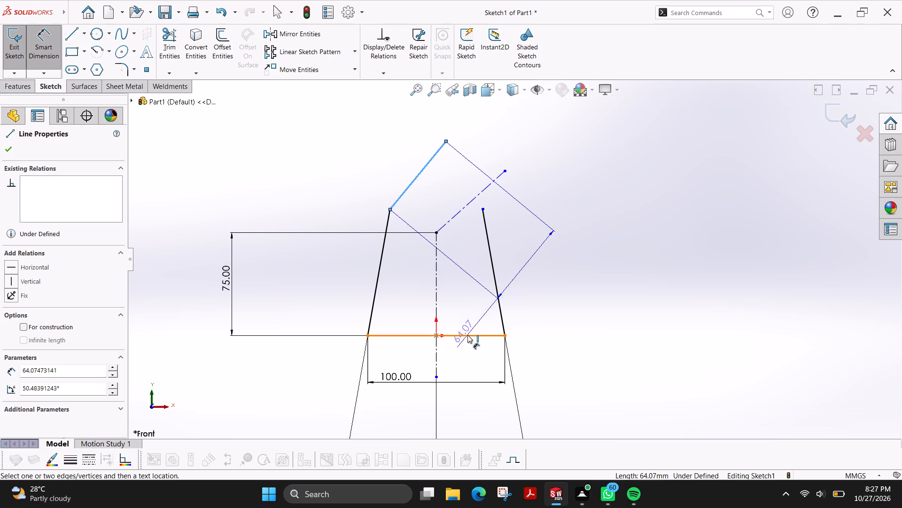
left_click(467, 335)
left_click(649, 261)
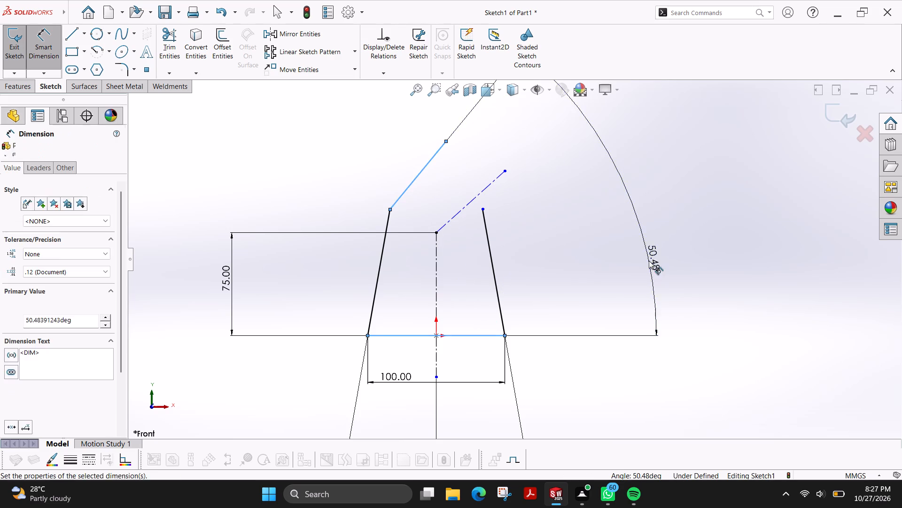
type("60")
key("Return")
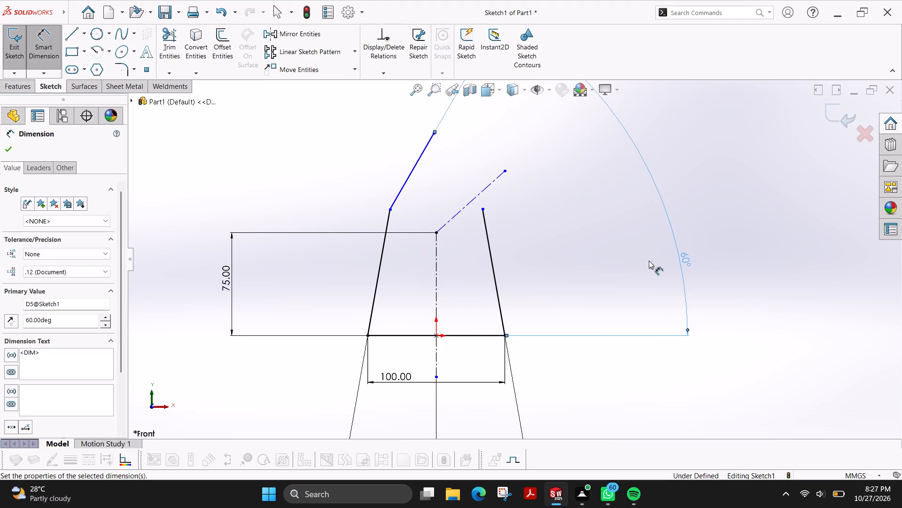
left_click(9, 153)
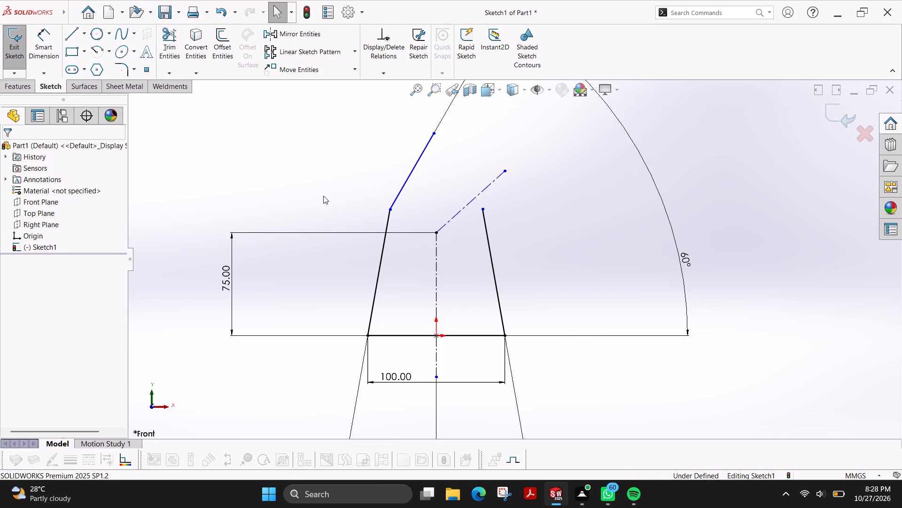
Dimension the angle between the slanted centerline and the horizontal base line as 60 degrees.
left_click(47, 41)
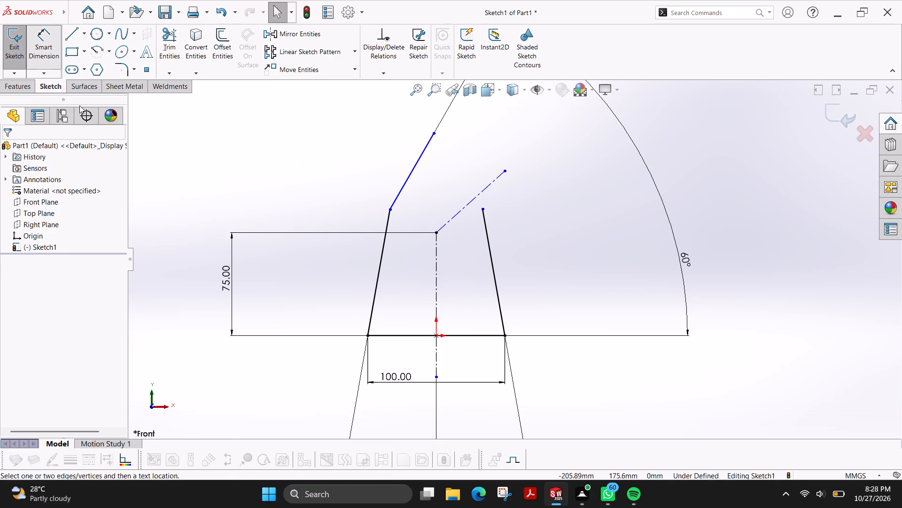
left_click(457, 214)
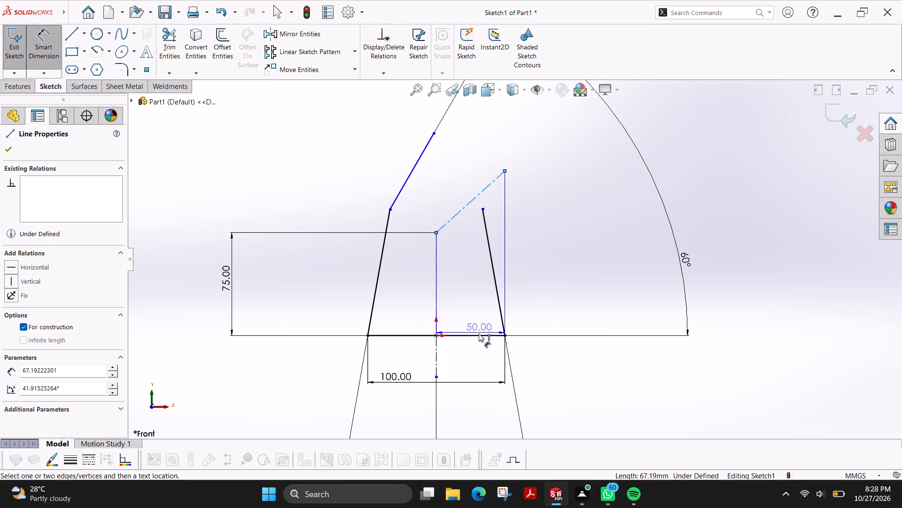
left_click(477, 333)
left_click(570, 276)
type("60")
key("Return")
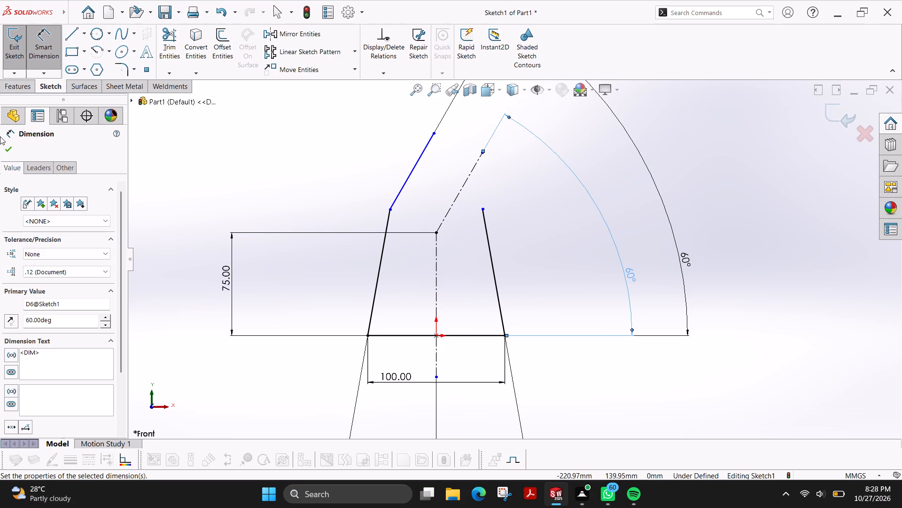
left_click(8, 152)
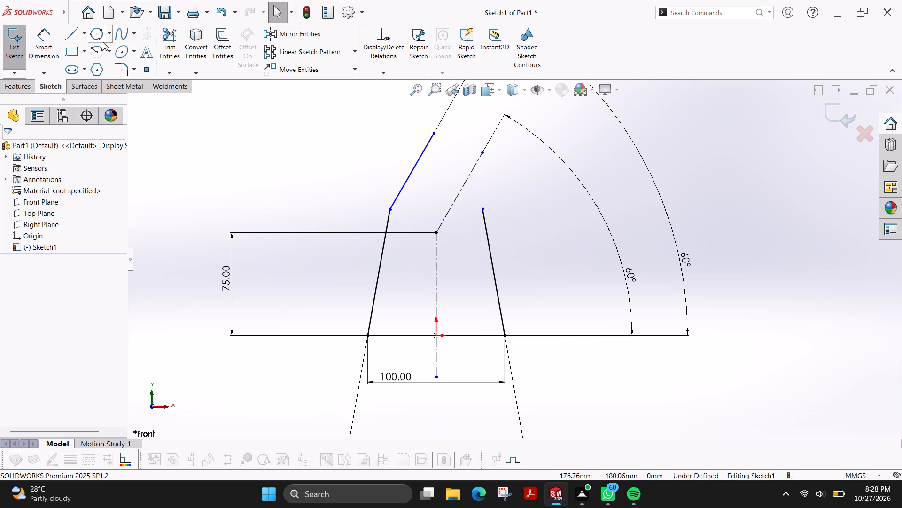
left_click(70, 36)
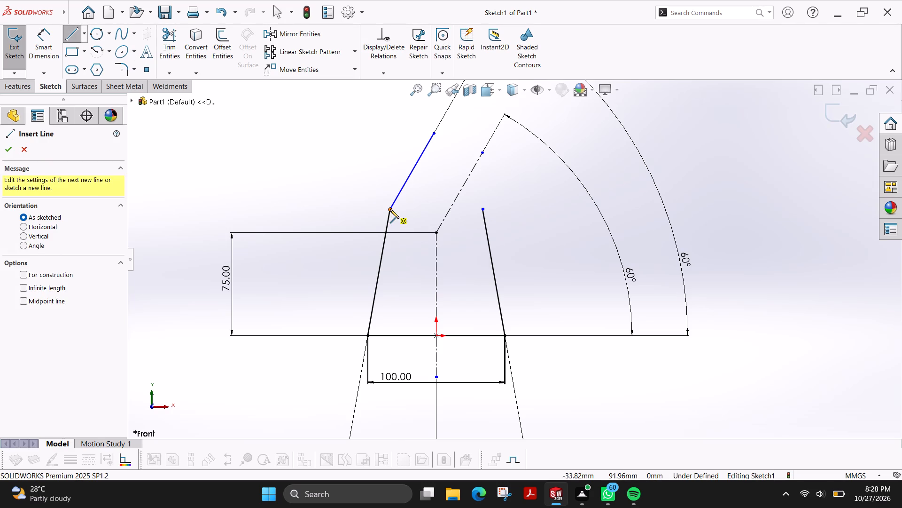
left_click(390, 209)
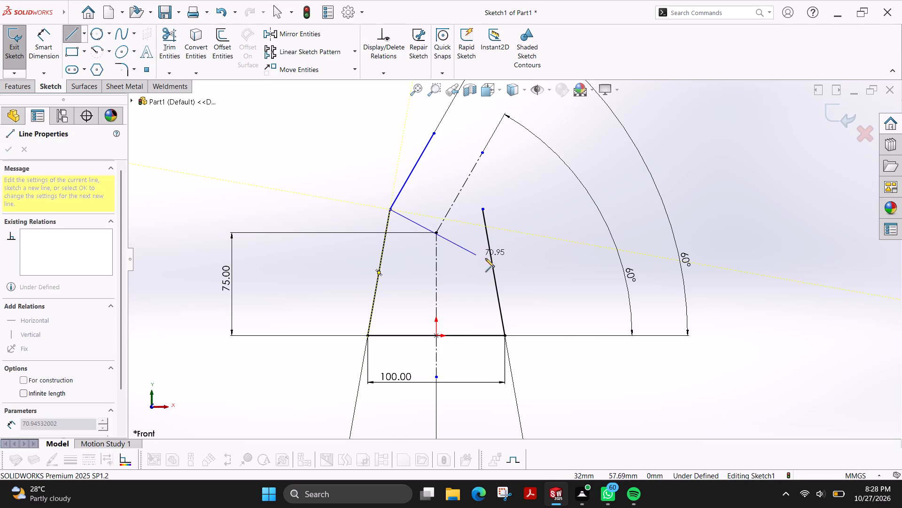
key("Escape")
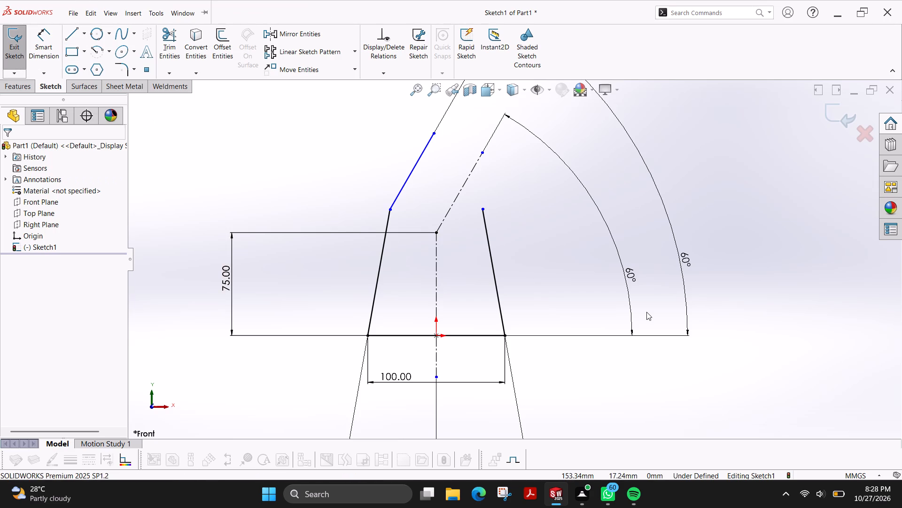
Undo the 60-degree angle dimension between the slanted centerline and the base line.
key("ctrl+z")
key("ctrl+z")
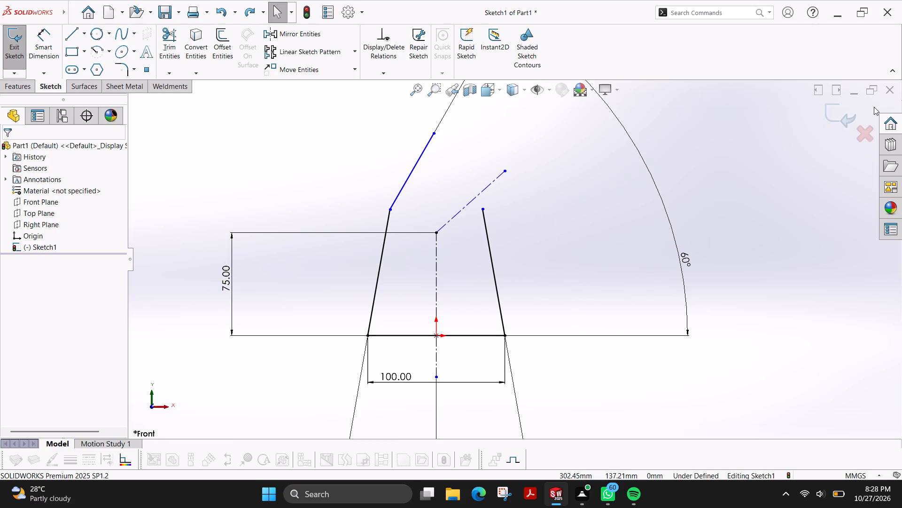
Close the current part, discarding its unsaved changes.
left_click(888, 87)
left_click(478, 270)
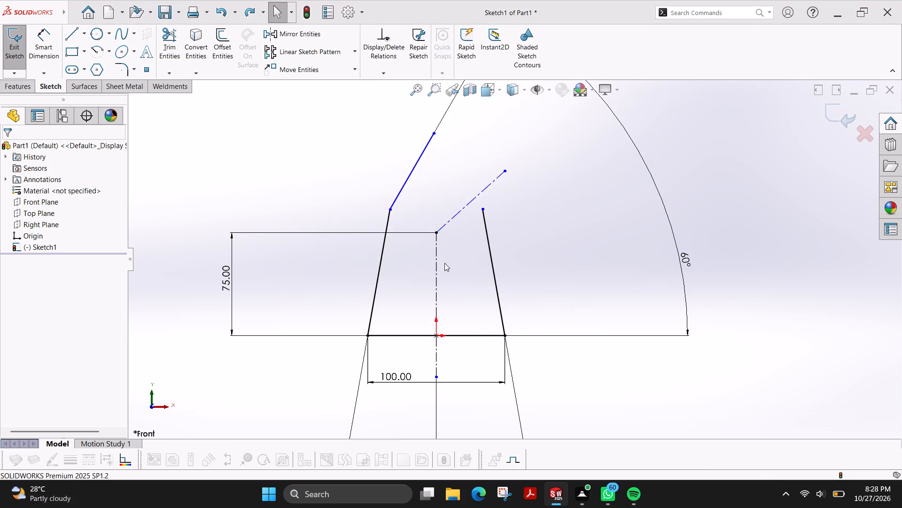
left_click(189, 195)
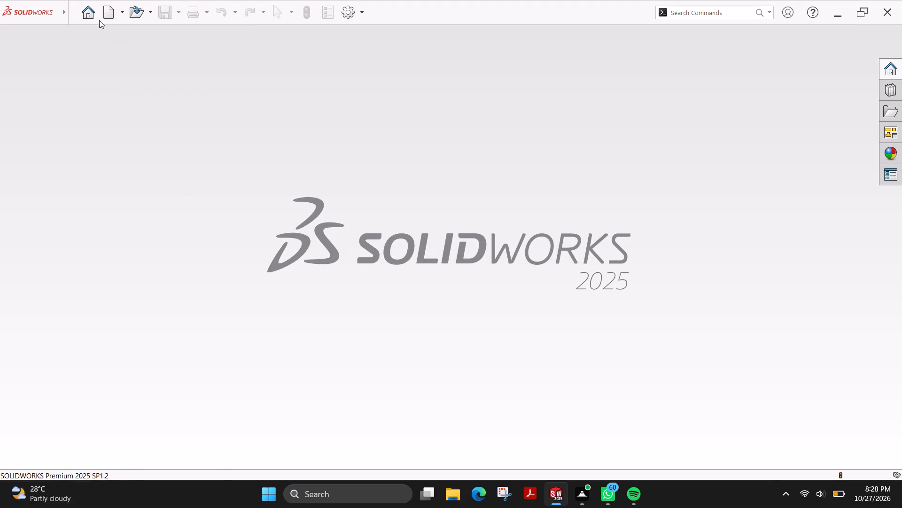
Create a new part and open a sketch on its Front Plane.
left_click(112, 13)
left_click(385, 372)
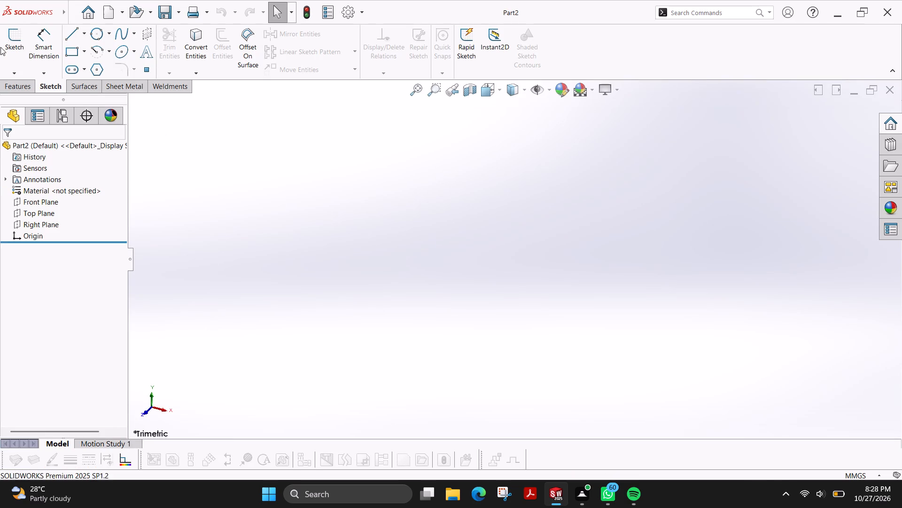
left_click(3, 47)
left_click(376, 165)
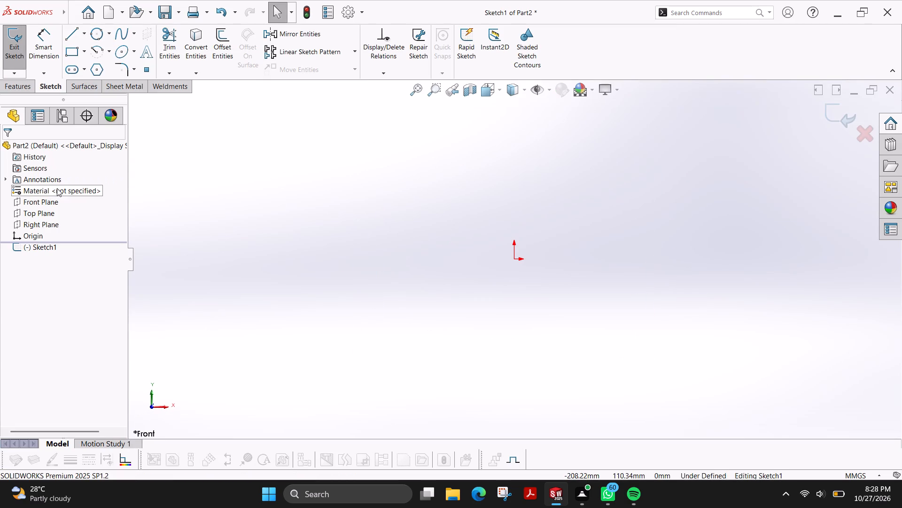
Draw a horizontal midpoint line about 119 mm long, centred on the origin.
left_click(77, 39)
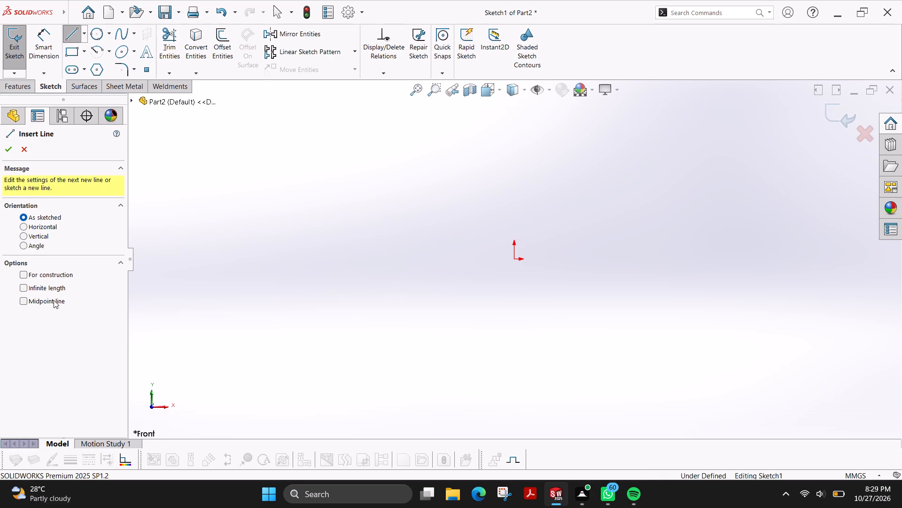
left_click(54, 300)
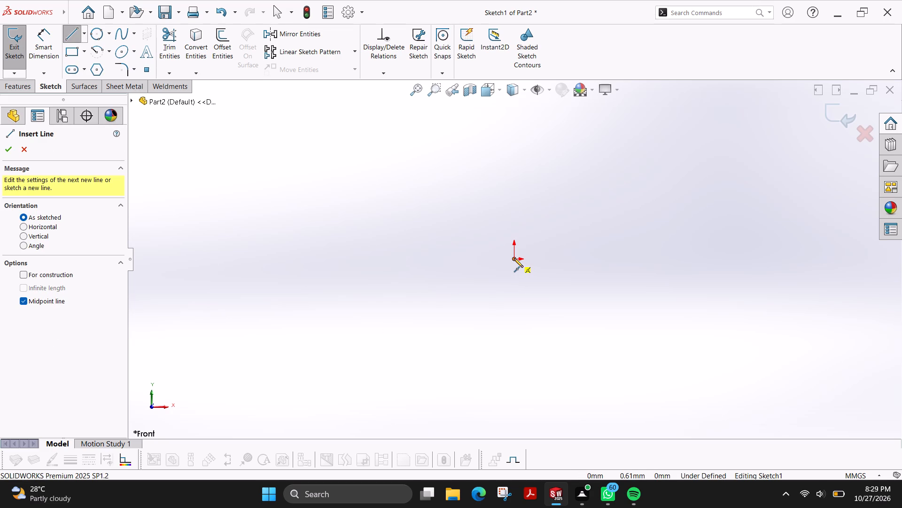
left_click(514, 258)
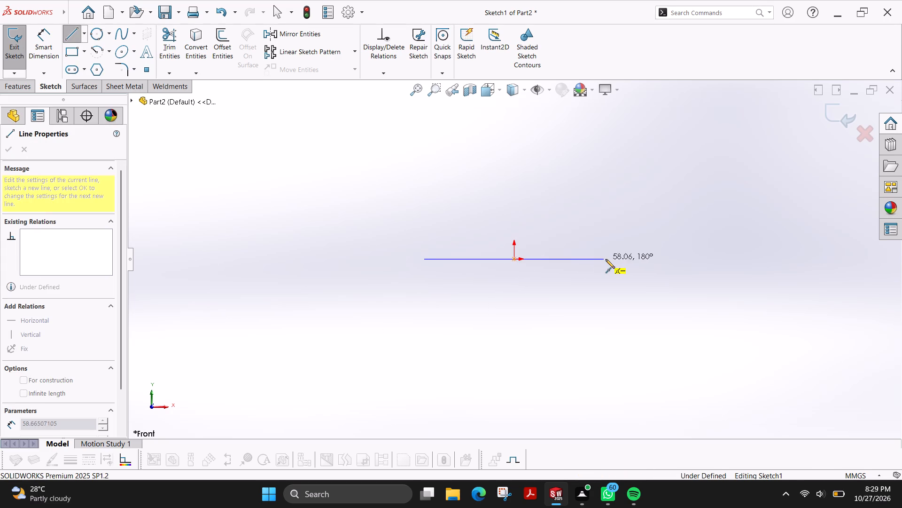
left_click(606, 259)
Continue the outline from the line's right end with an inward-leaning side about 135 mm long, a slanted prong and a perpendicular sloping edge.
scroll(557, 124, "up", 3)
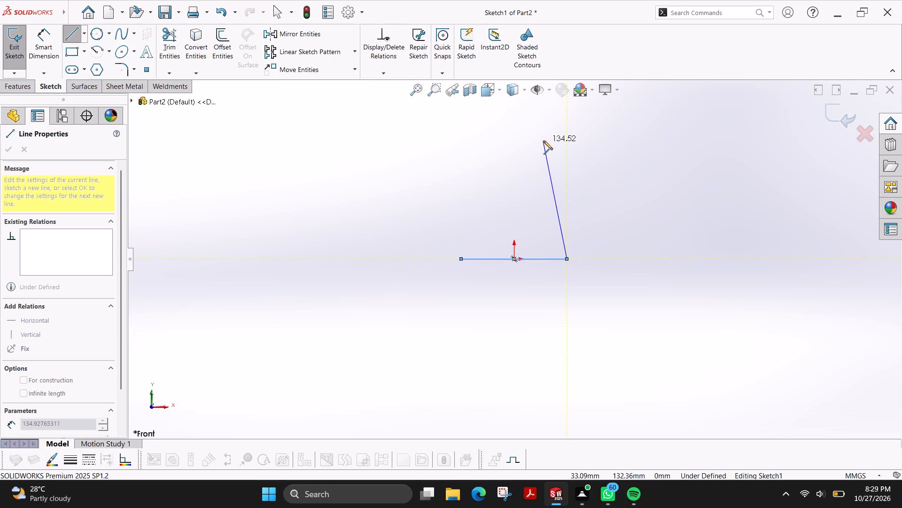
left_click(546, 141)
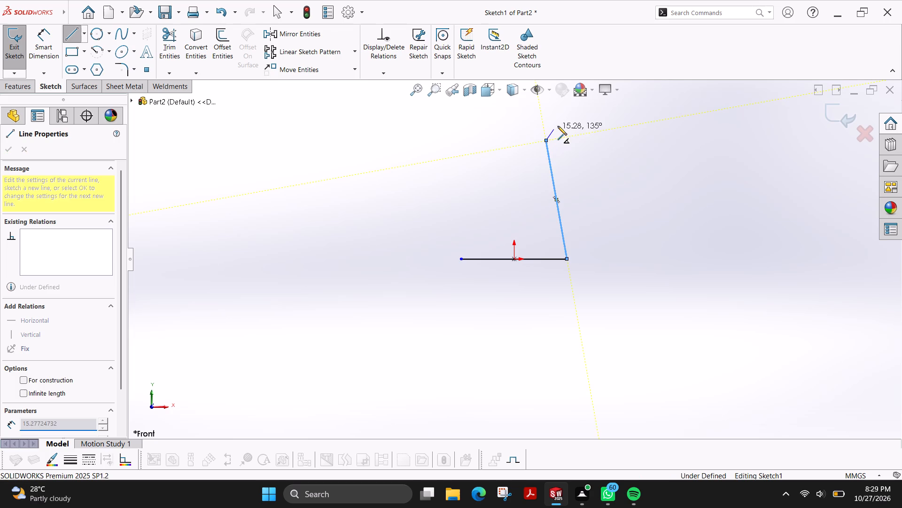
scroll(568, 113, "up", 2)
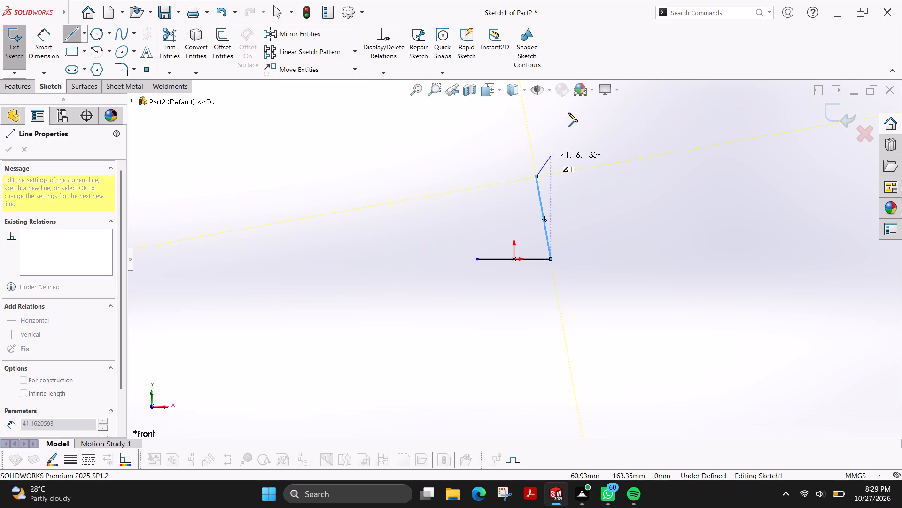
left_click(555, 150)
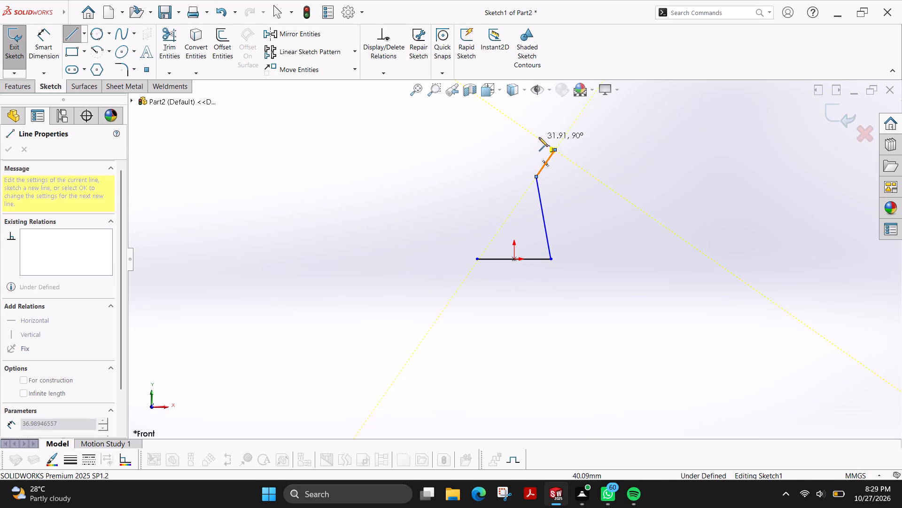
left_click(539, 137)
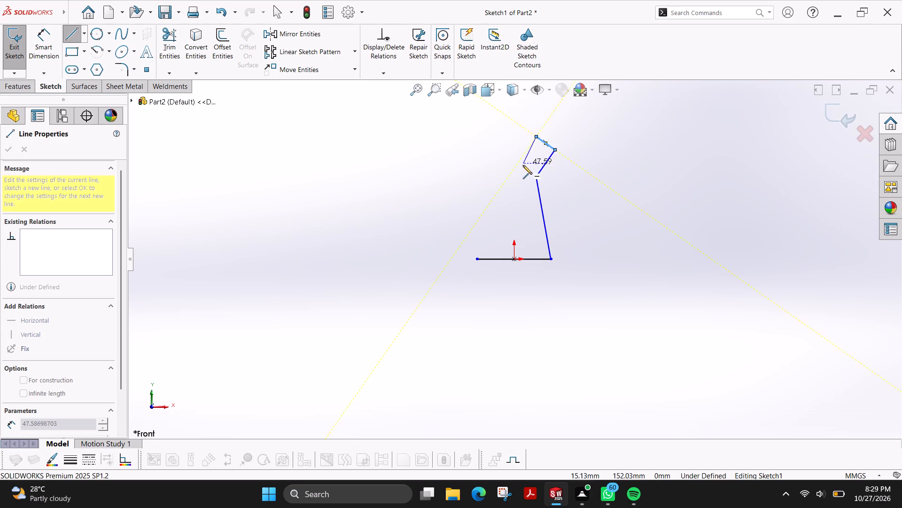
left_click(516, 168)
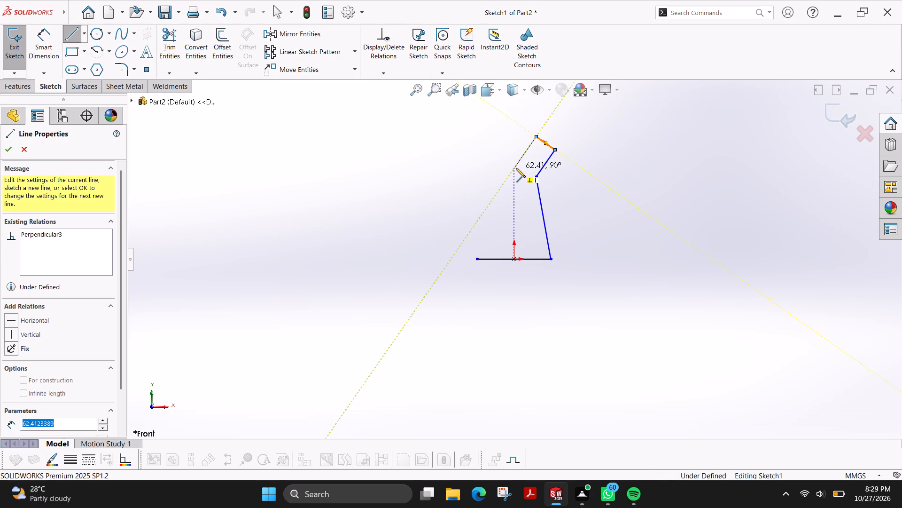
left_click(465, 133)
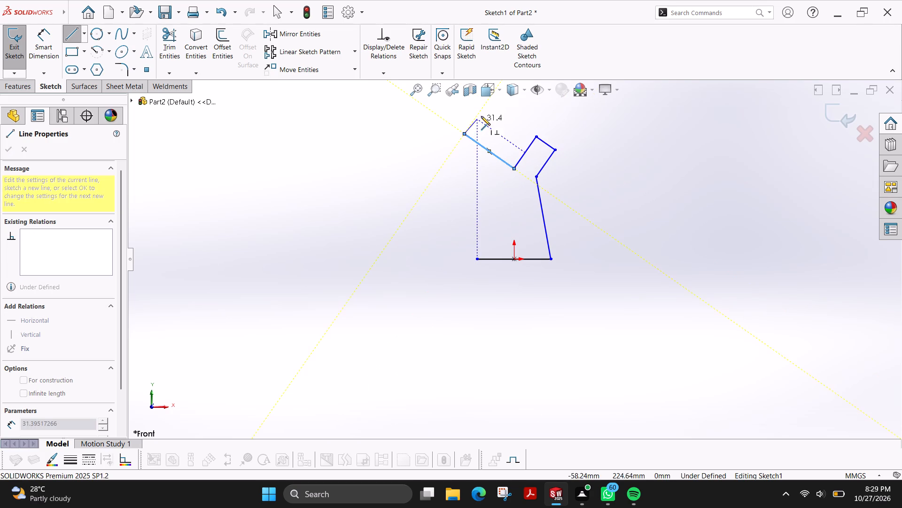
Close the outline with a second slanted prong, a vertical left side and a horizontal base about 205 mm long ending at the right corner.
left_click(484, 110)
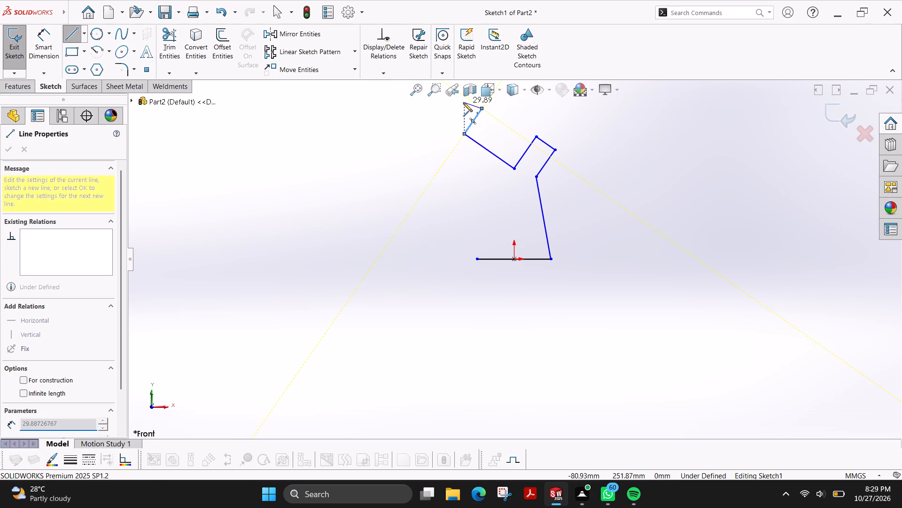
scroll(472, 116, "up", 2)
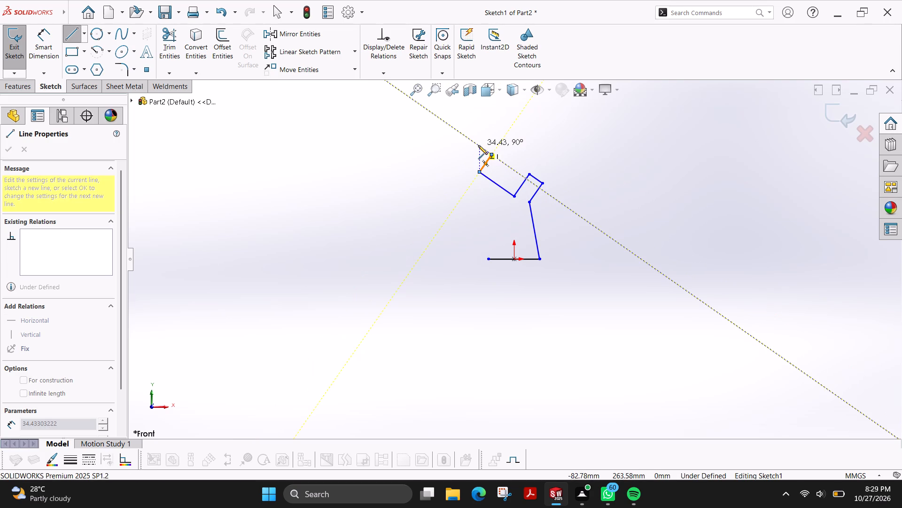
left_click(478, 145)
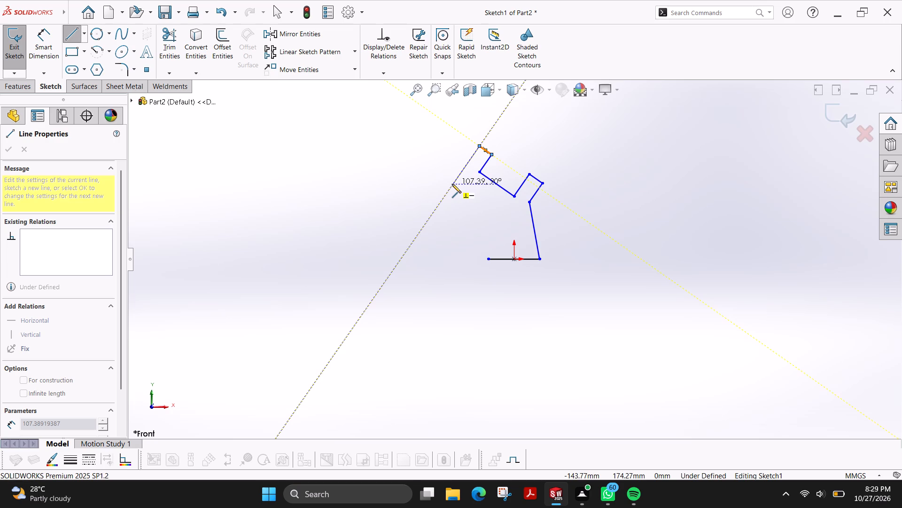
left_click(451, 186)
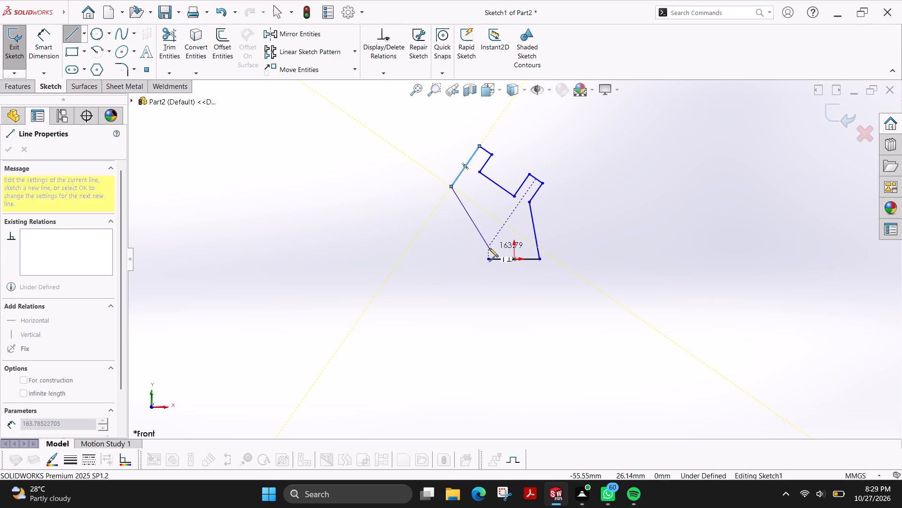
left_click(450, 259)
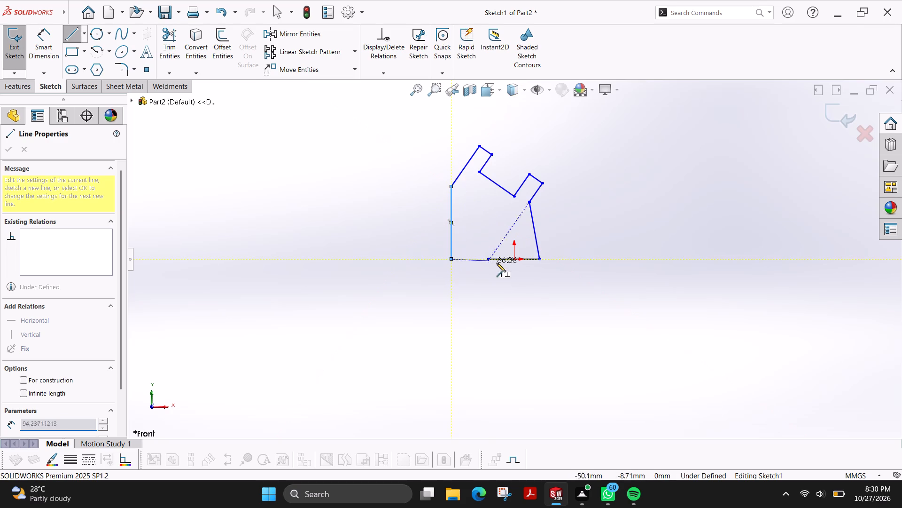
left_click(541, 259)
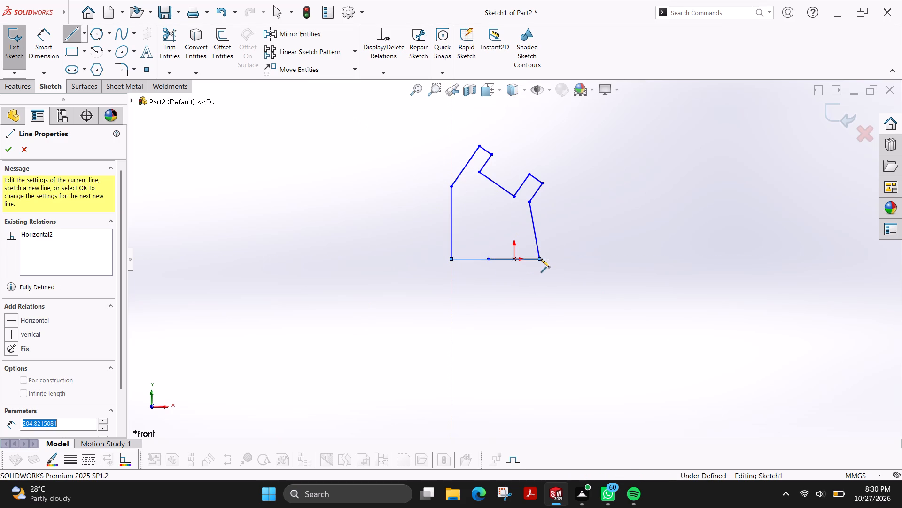
key("Escape")
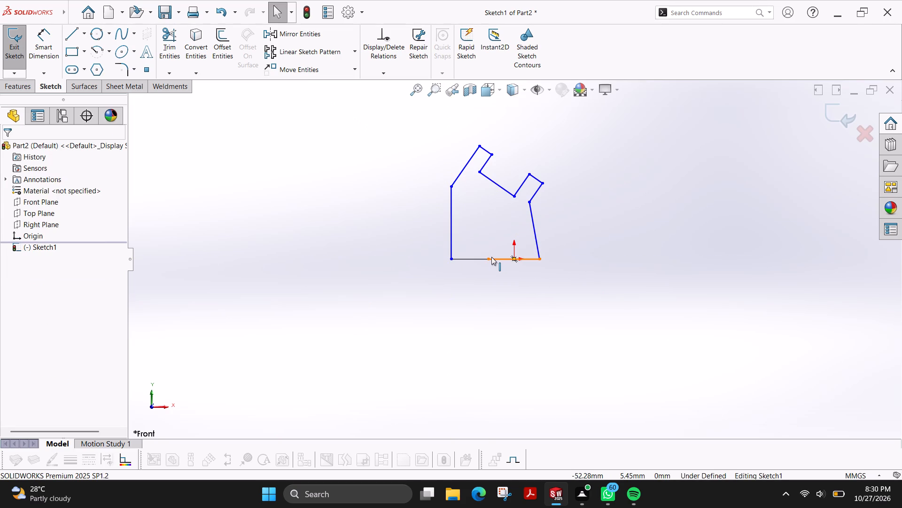
Delete the original shorter horizontal line centred on the origin that overlaps the new base.
left_click(491, 257)
key("Delete")
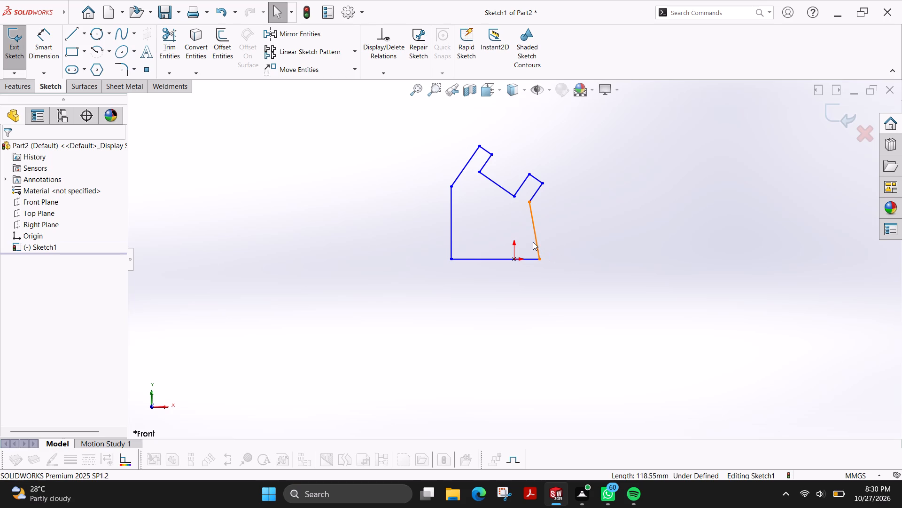
Draw a vertical line about 365 mm long up from the base line's midpoint and convert it to construction geometry.
scroll(513, 195, "down", 3)
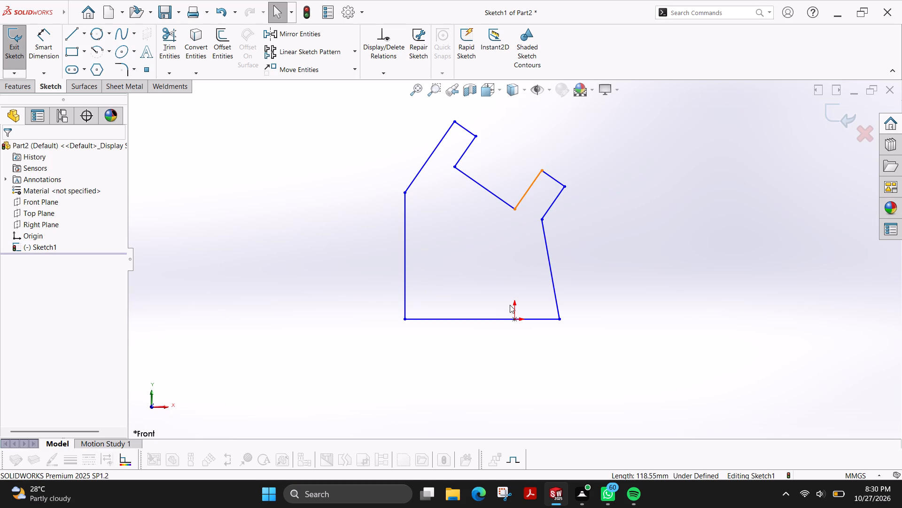
left_click(47, 37)
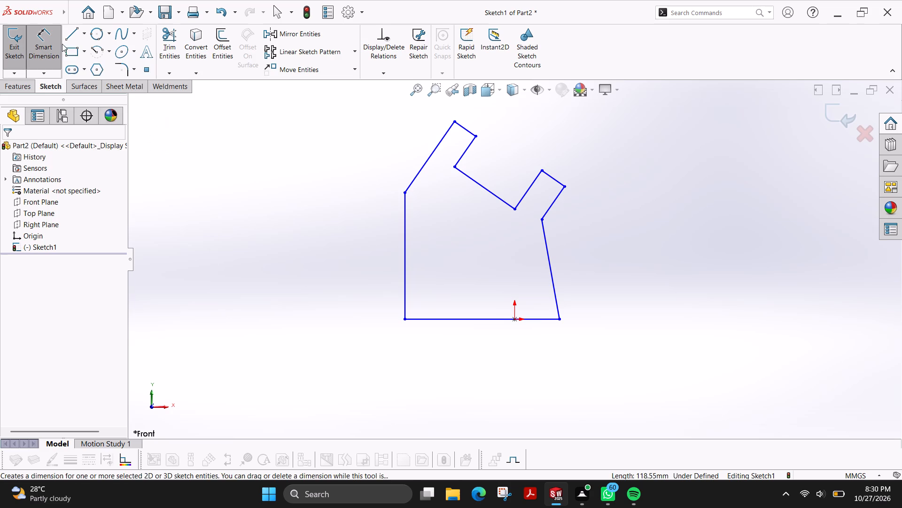
left_click(75, 32)
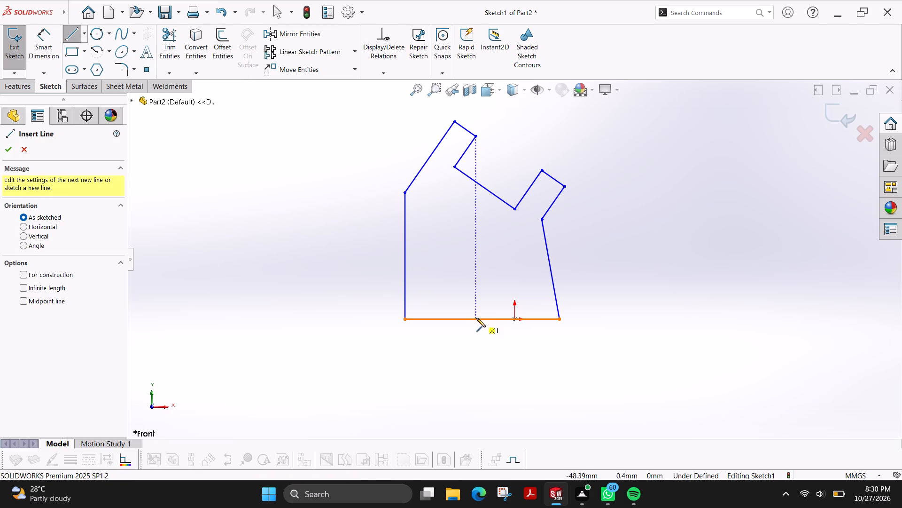
left_click(481, 318)
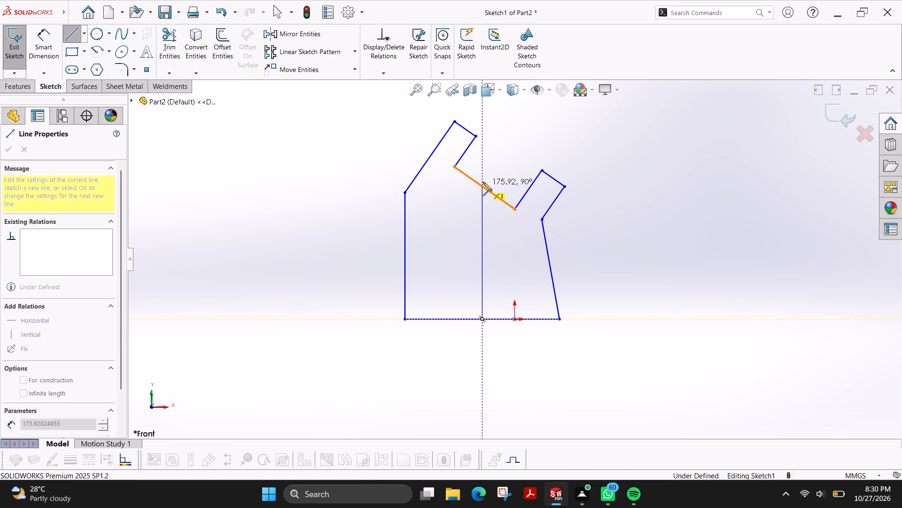
scroll(487, 136, "up", 2)
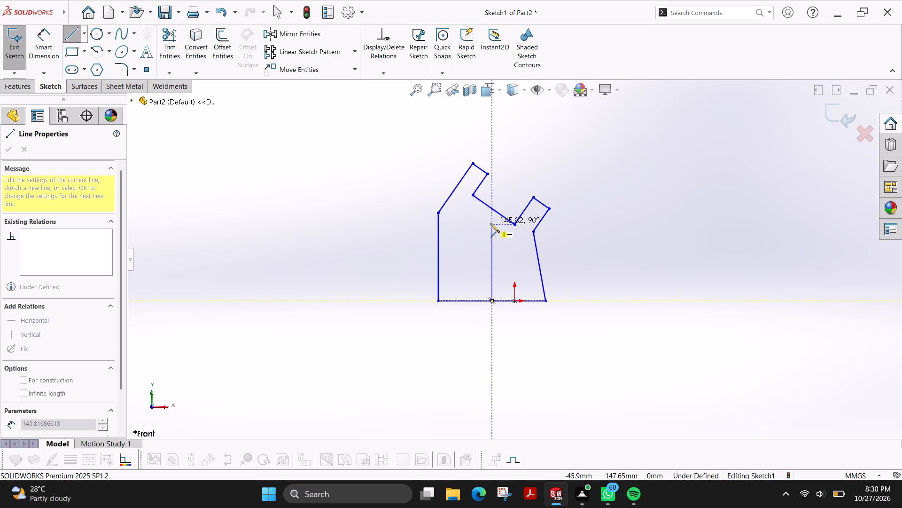
left_click(493, 110)
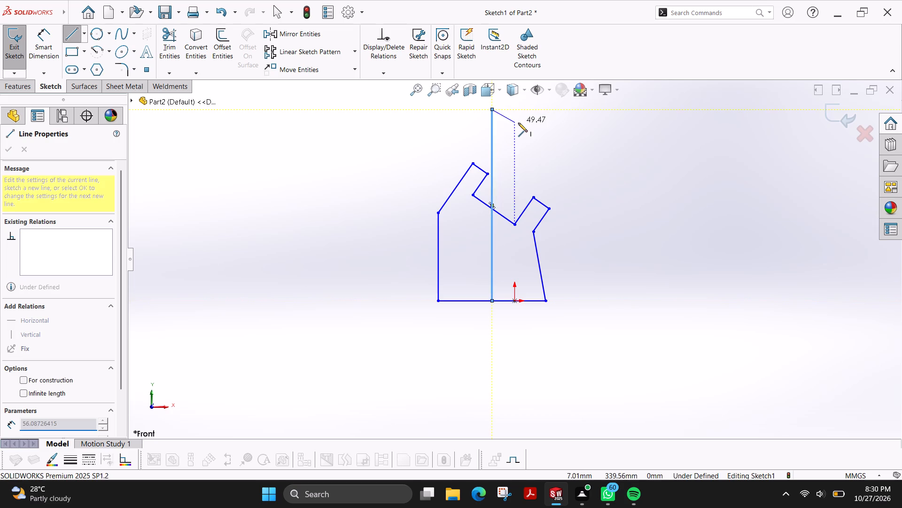
key("Escape")
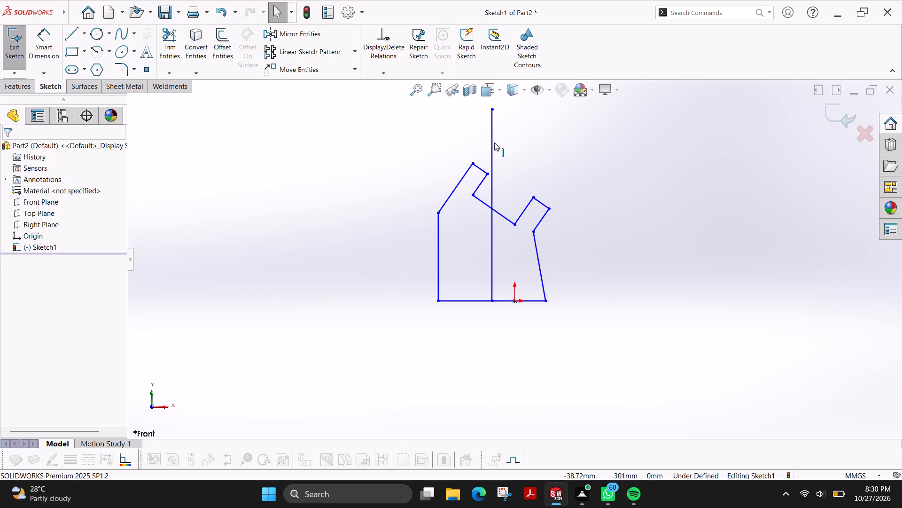
left_click(494, 142)
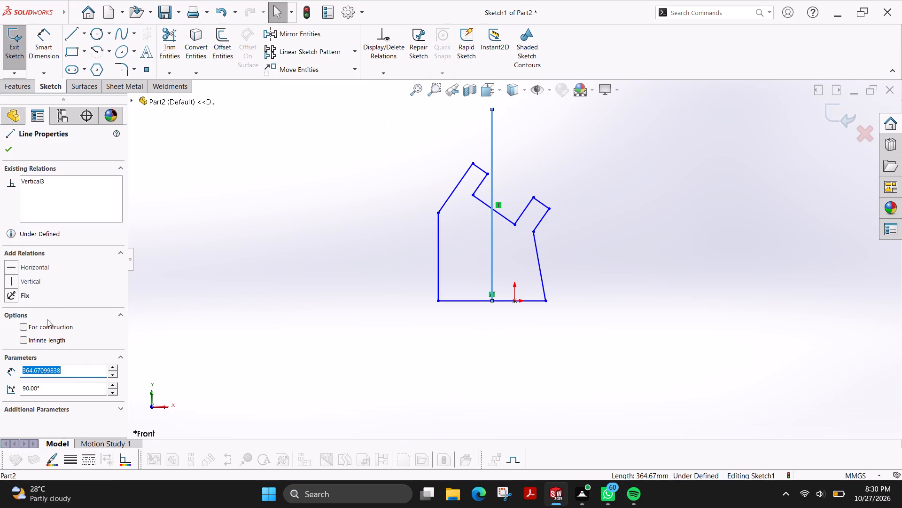
left_click(47, 326)
left_click(8, 147)
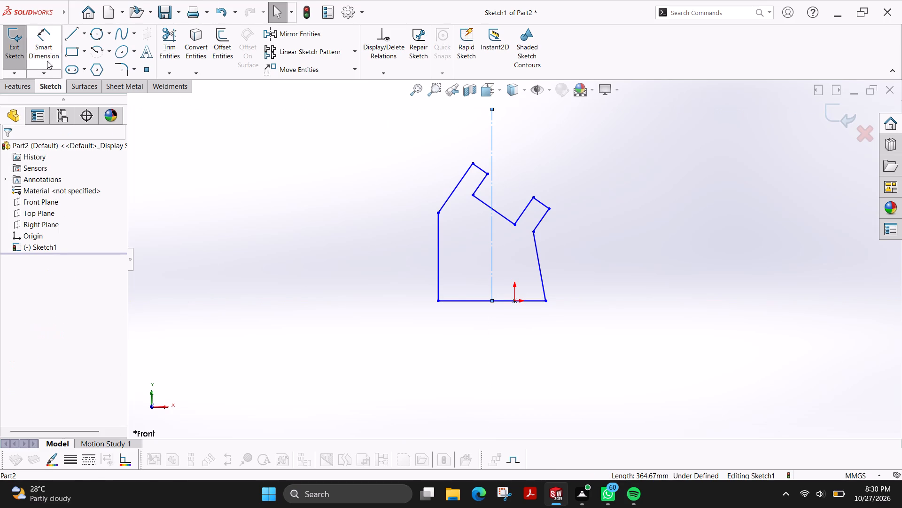
Dimension the profile's horizontal base line as 80 mm.
left_click(47, 61)
left_click(467, 299)
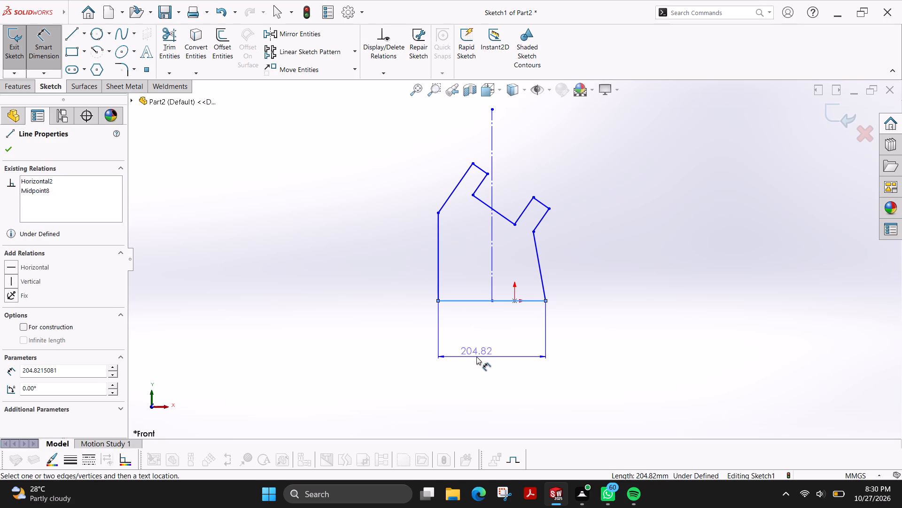
left_click(476, 357)
type("80")
key("Return")
Dimension the horizontal distance from the origin to the profile's vertical left side as 40 mm.
scroll(487, 312, "down", 4)
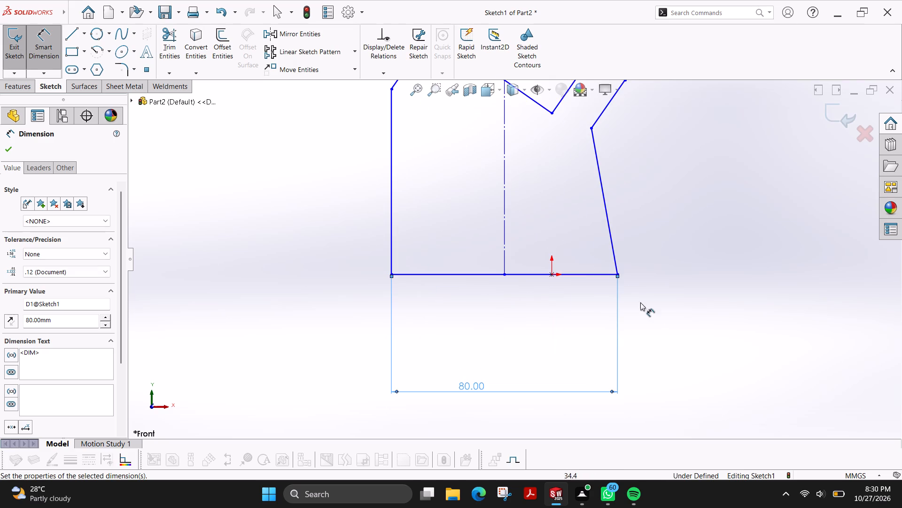
left_click(551, 274)
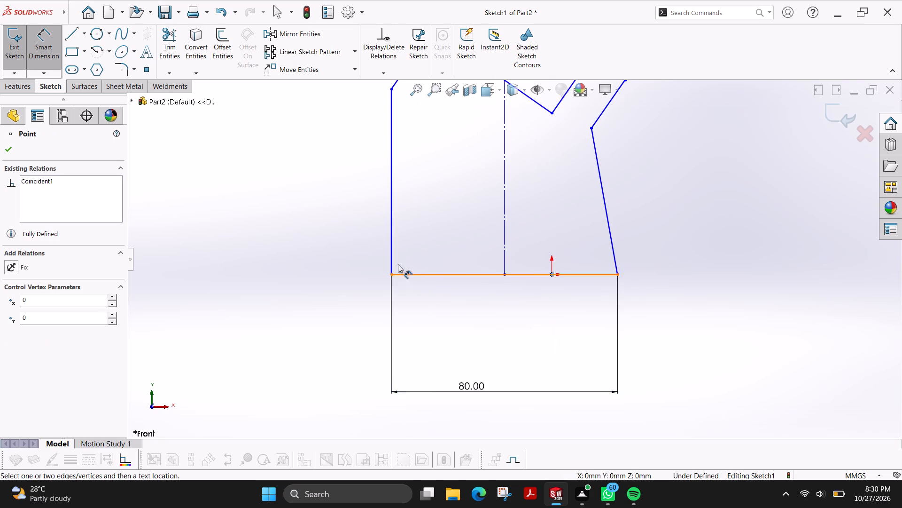
left_click(392, 251)
left_click(462, 326)
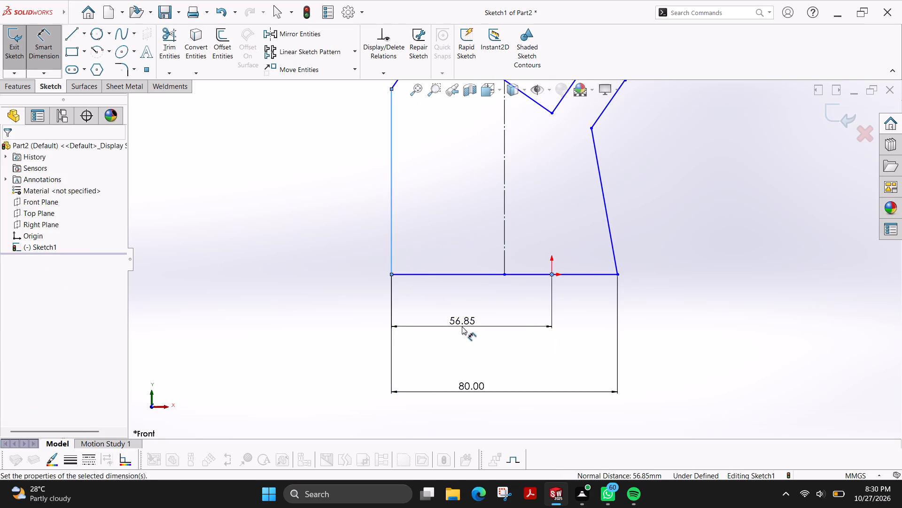
type("40")
key("Return")
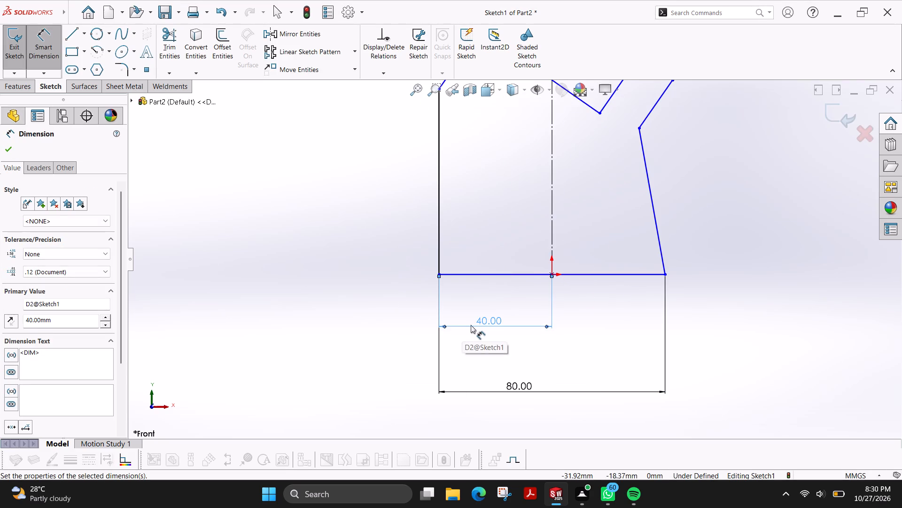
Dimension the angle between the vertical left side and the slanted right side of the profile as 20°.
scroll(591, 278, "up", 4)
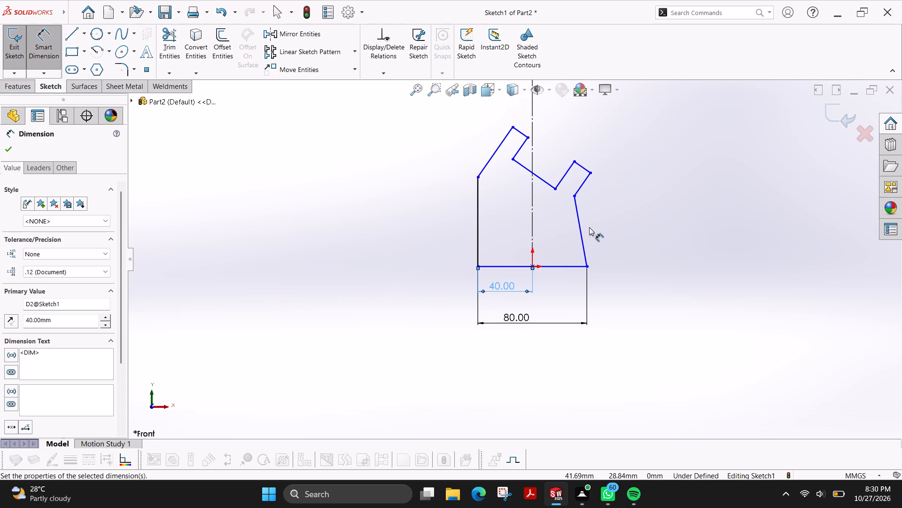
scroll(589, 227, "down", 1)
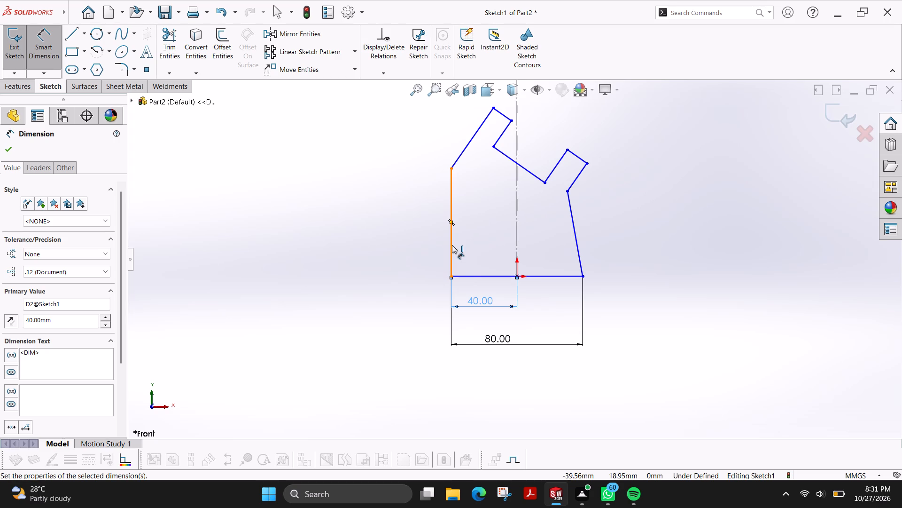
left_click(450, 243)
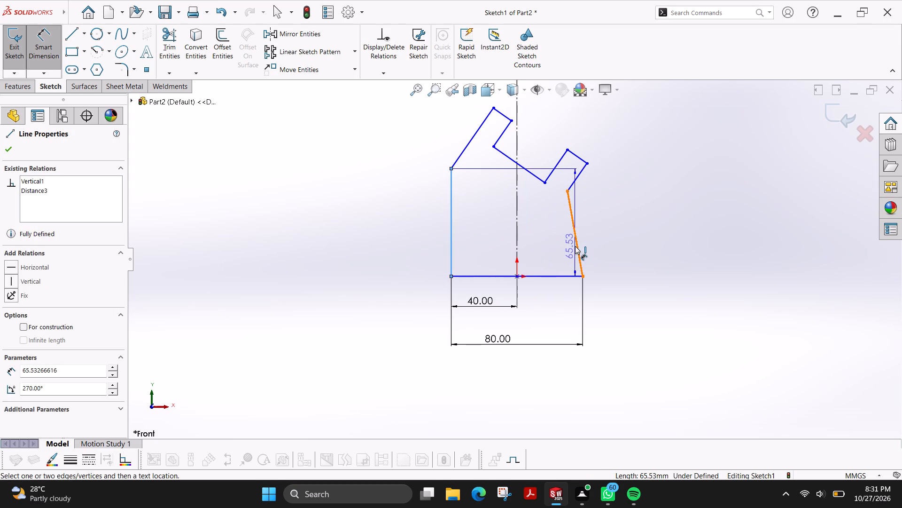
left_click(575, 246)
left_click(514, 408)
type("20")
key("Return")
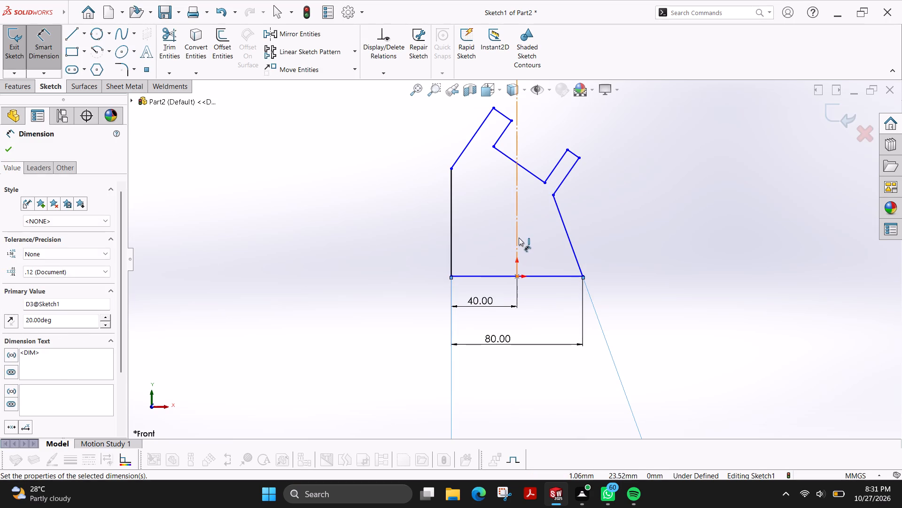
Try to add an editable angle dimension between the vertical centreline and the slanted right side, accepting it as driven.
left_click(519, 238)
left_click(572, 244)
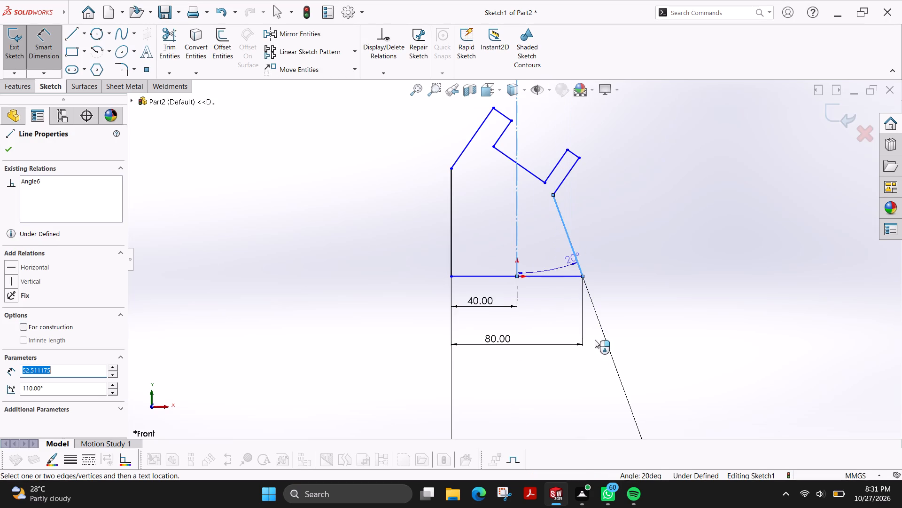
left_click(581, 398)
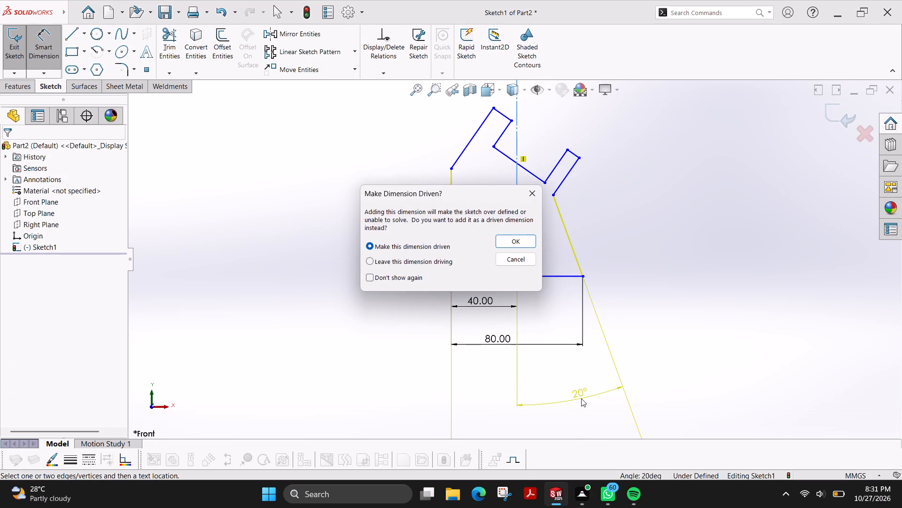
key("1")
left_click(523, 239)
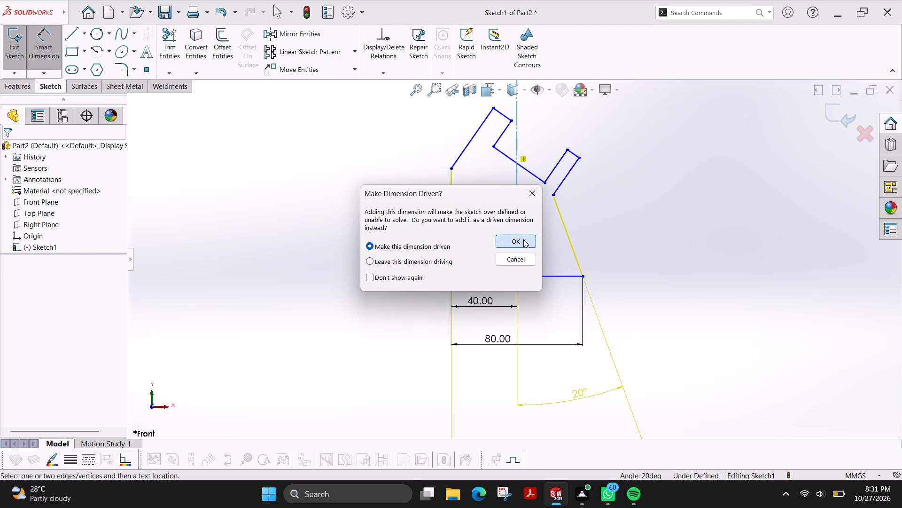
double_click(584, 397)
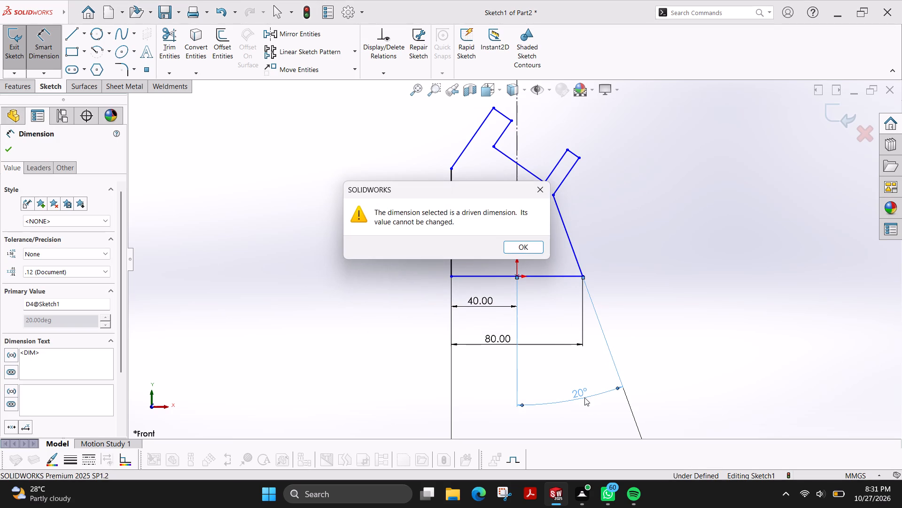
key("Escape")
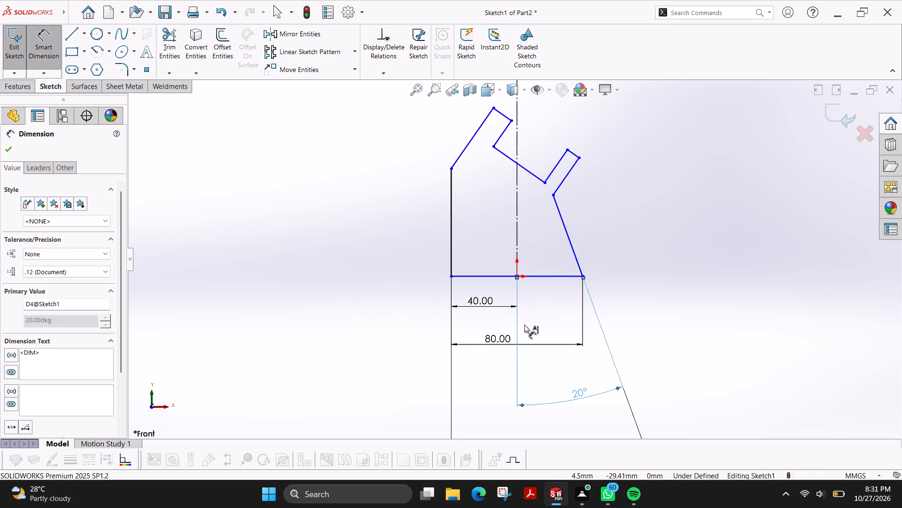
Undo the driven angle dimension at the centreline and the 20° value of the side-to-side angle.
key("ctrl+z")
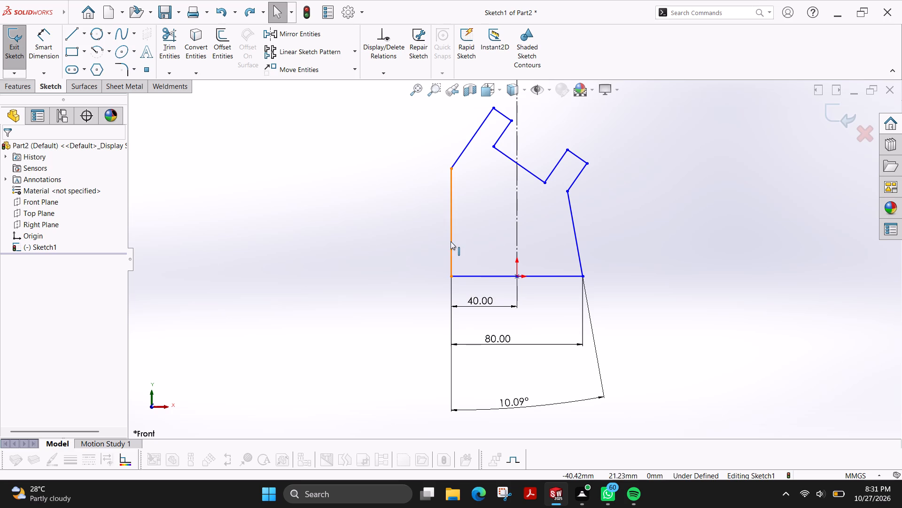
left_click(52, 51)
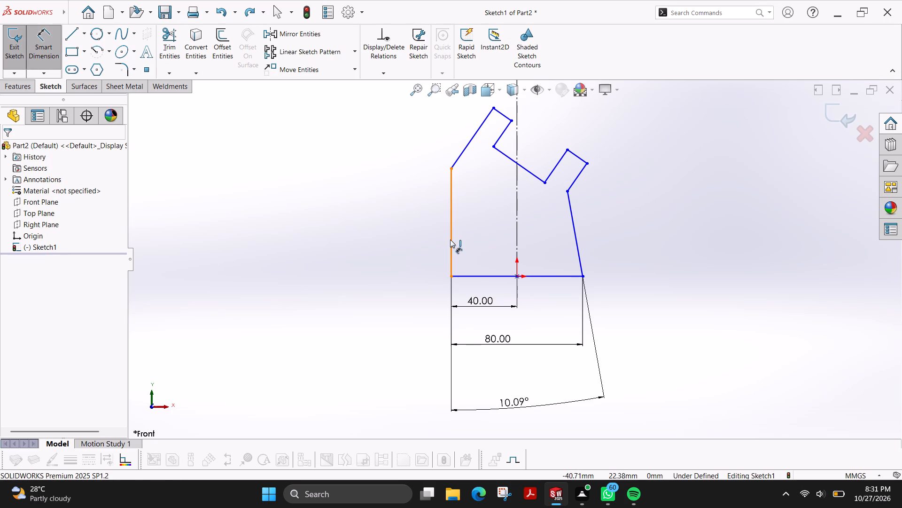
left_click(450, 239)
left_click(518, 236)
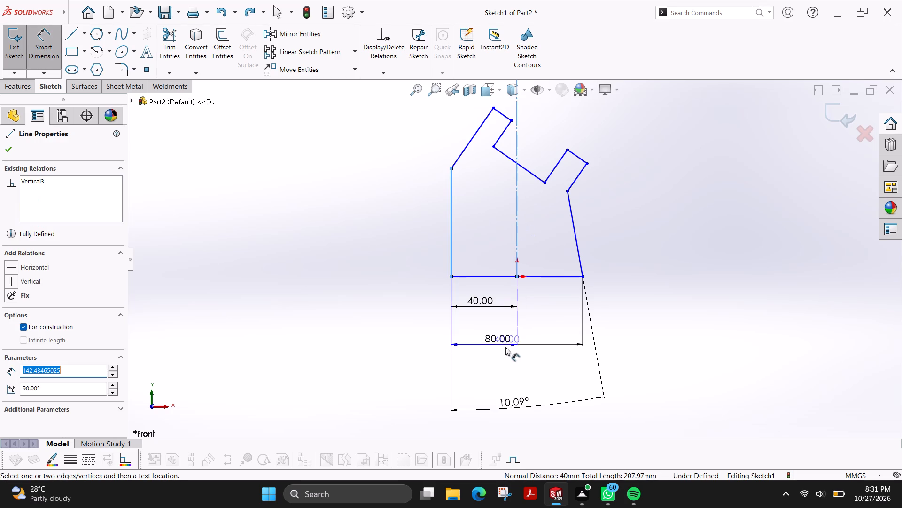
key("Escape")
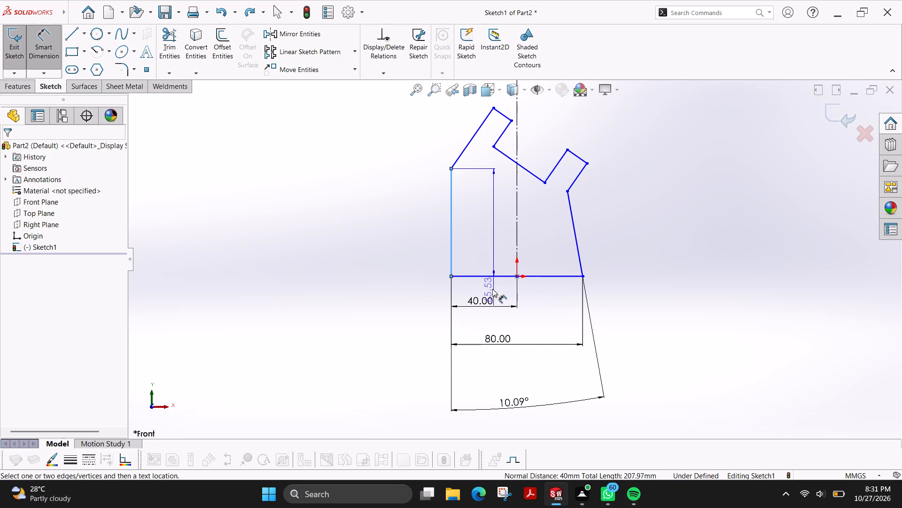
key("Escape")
Undo the side-to-side angle dimension and the 40 mm value of the left side's distance from the origin.
key("ctrl+z")
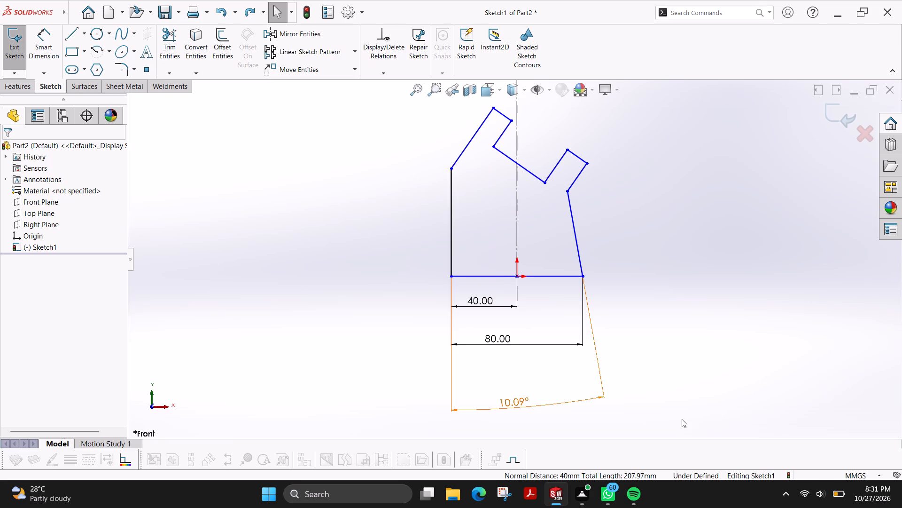
key("ctrl+z")
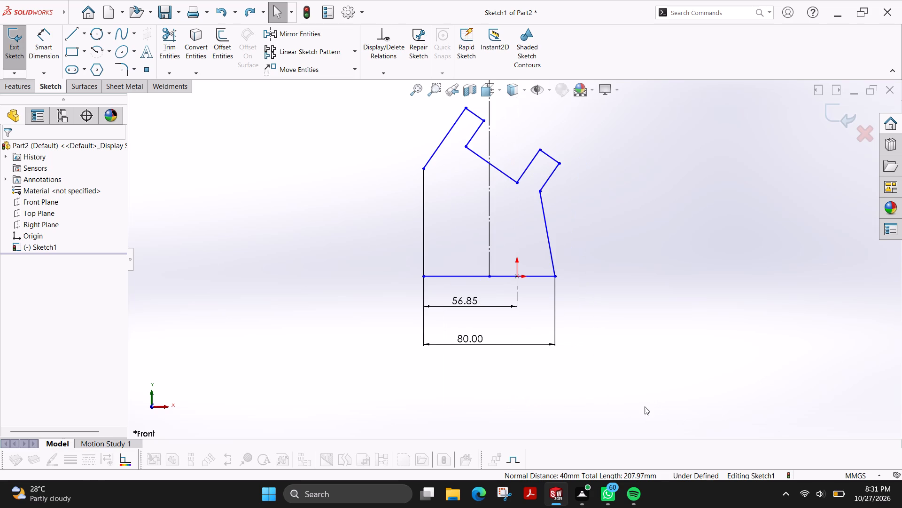
key("ctrl+y")
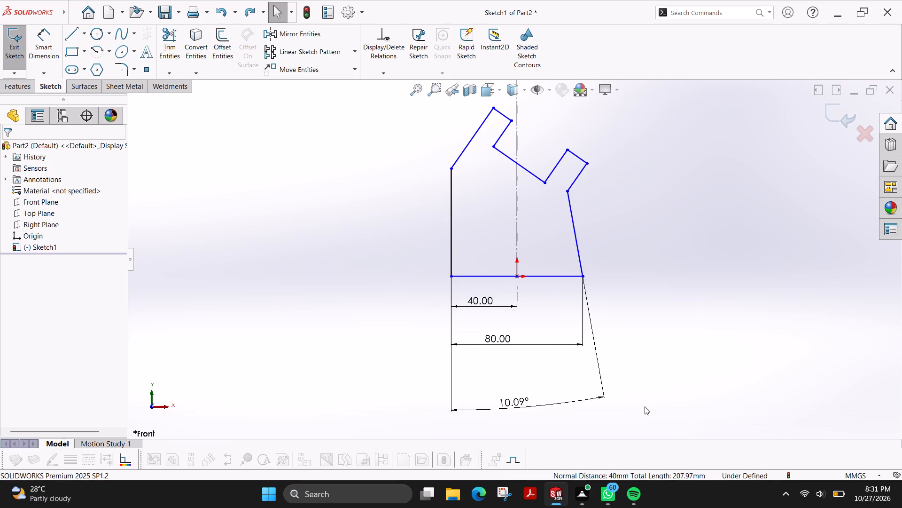
key("ctrl+z")
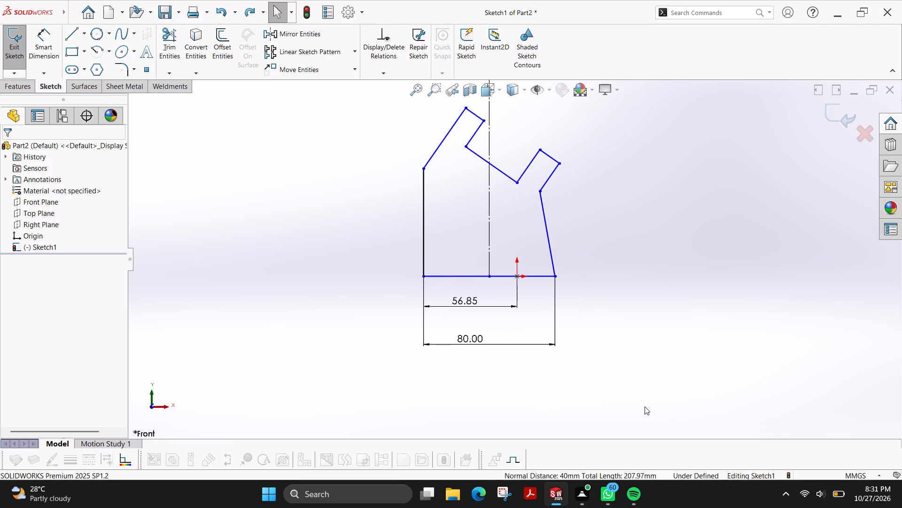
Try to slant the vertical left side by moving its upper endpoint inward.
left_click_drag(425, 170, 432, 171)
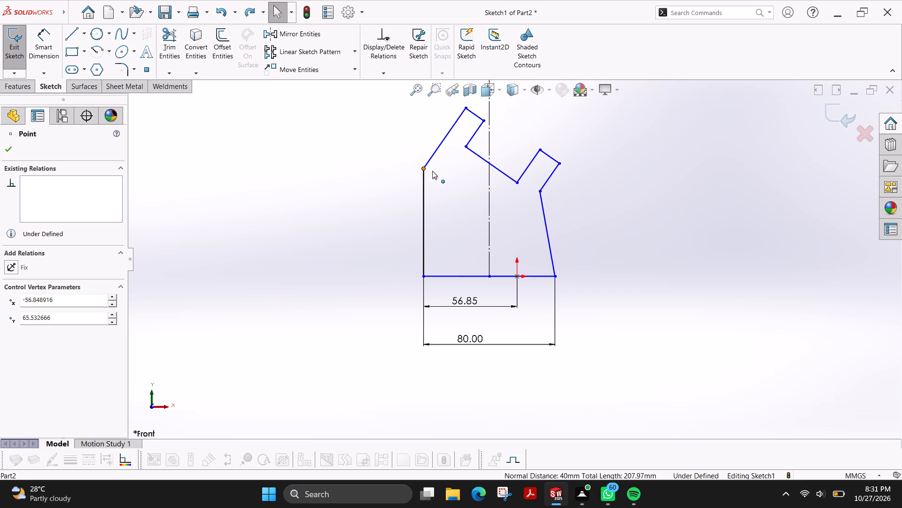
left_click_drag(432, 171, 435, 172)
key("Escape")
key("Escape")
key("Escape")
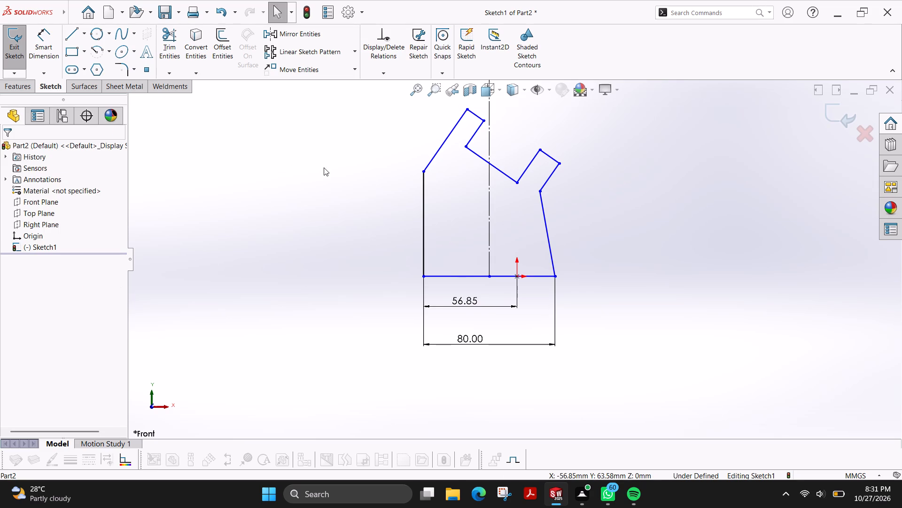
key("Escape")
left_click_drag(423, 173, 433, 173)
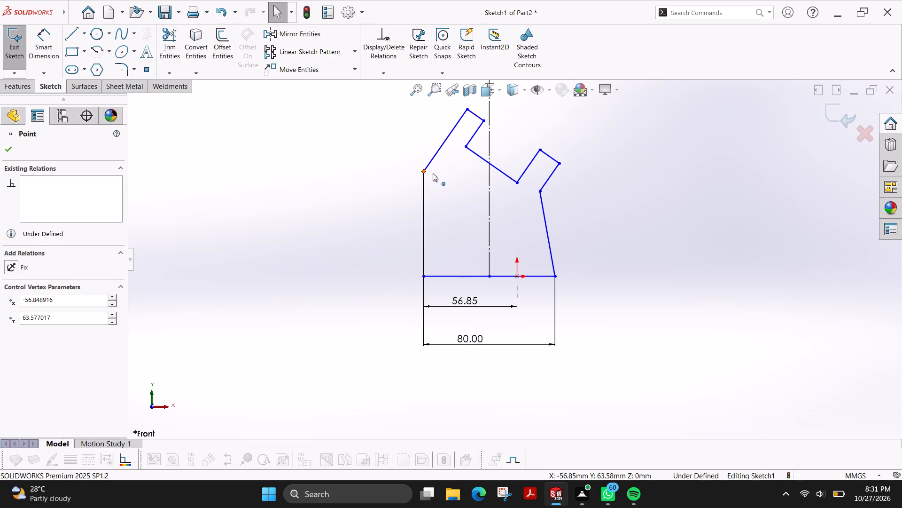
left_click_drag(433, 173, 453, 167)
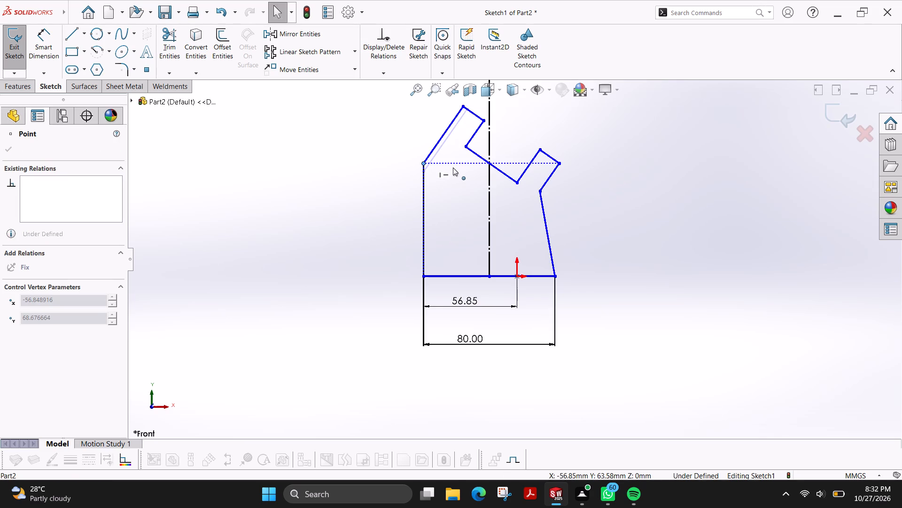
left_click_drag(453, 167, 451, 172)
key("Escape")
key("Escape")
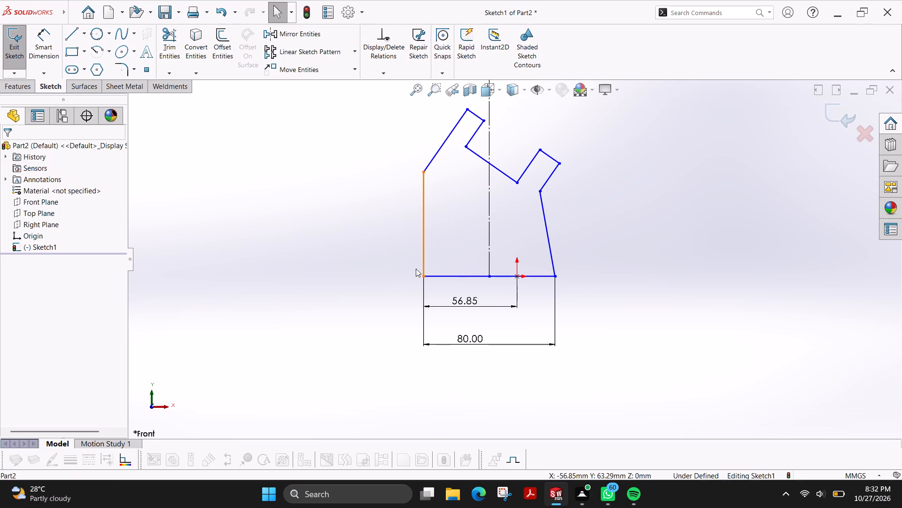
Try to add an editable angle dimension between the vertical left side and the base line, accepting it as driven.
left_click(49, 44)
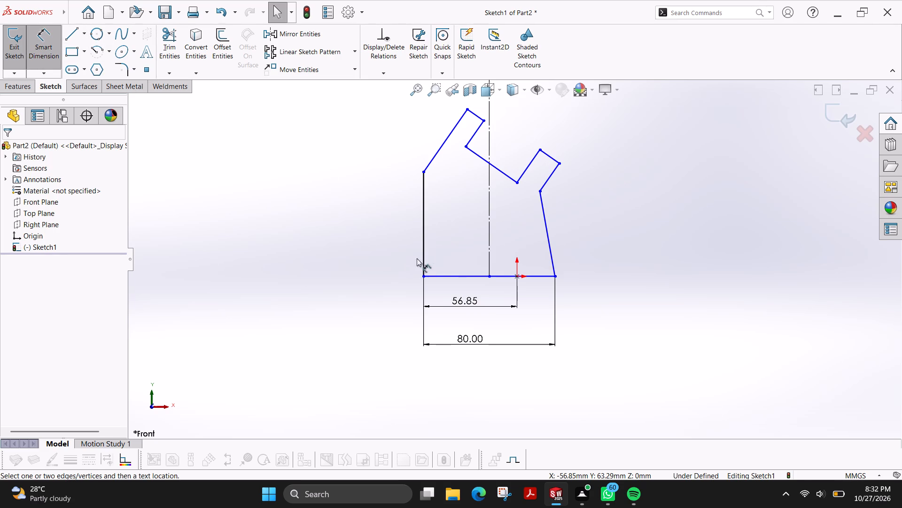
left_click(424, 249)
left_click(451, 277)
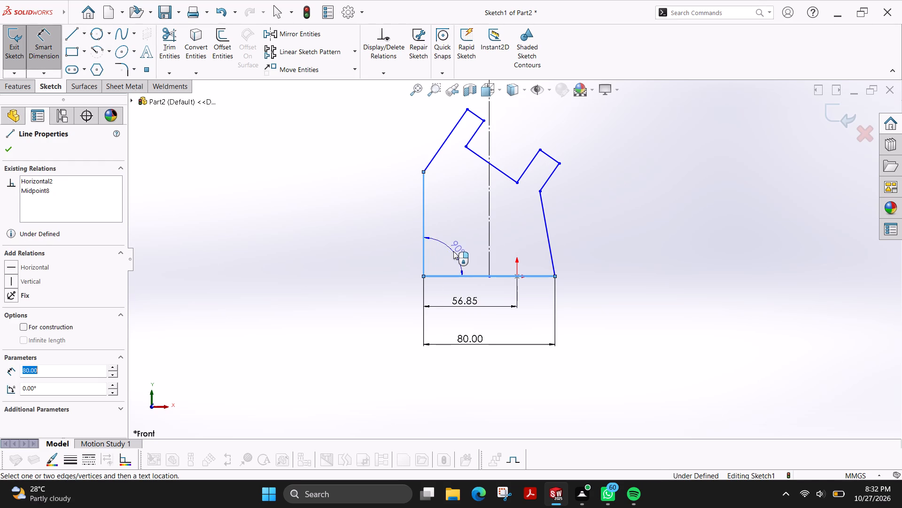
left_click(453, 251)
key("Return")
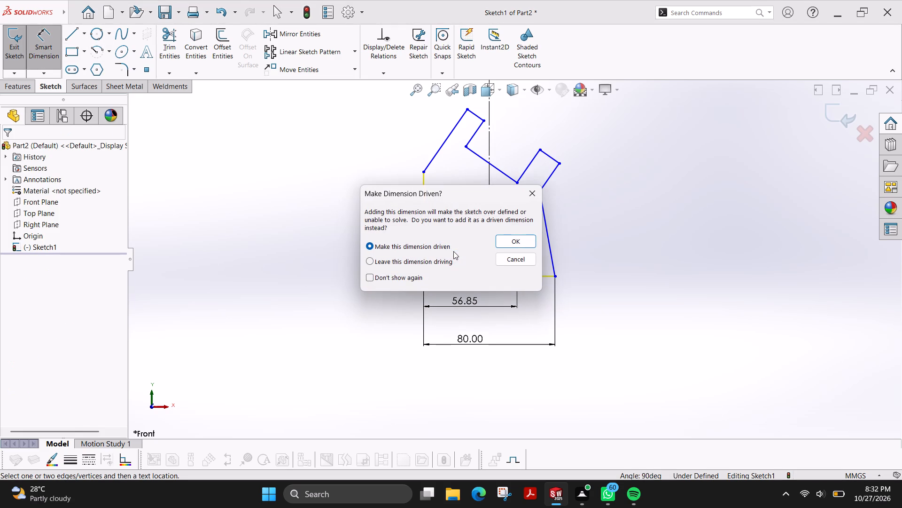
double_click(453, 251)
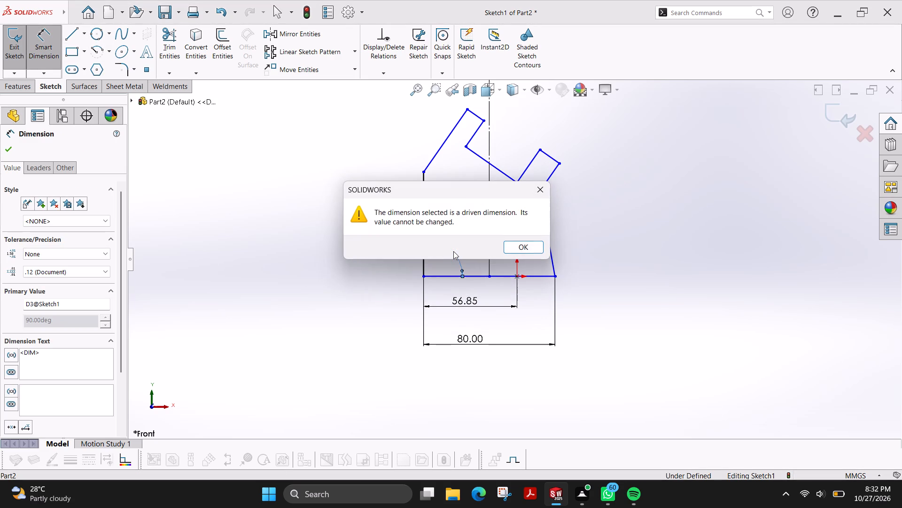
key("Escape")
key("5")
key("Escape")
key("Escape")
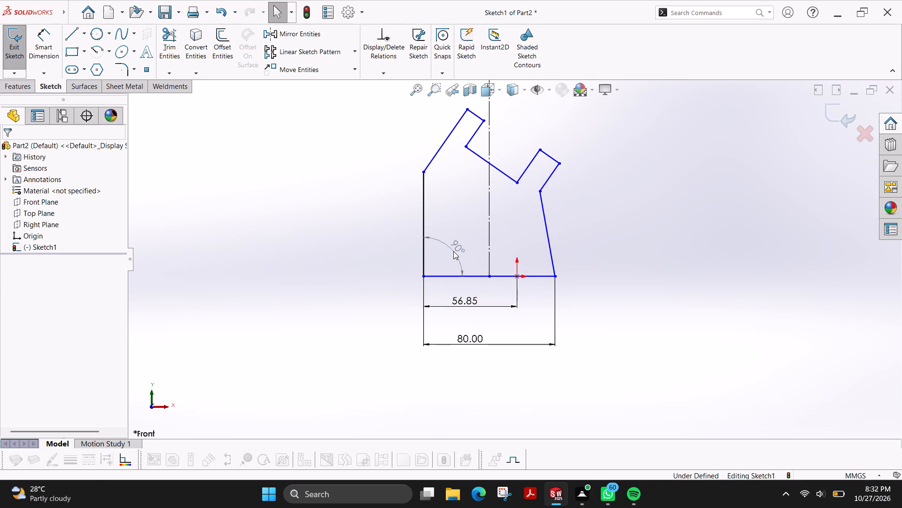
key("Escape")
Delete the profile's vertical left side line.
left_click(424, 193)
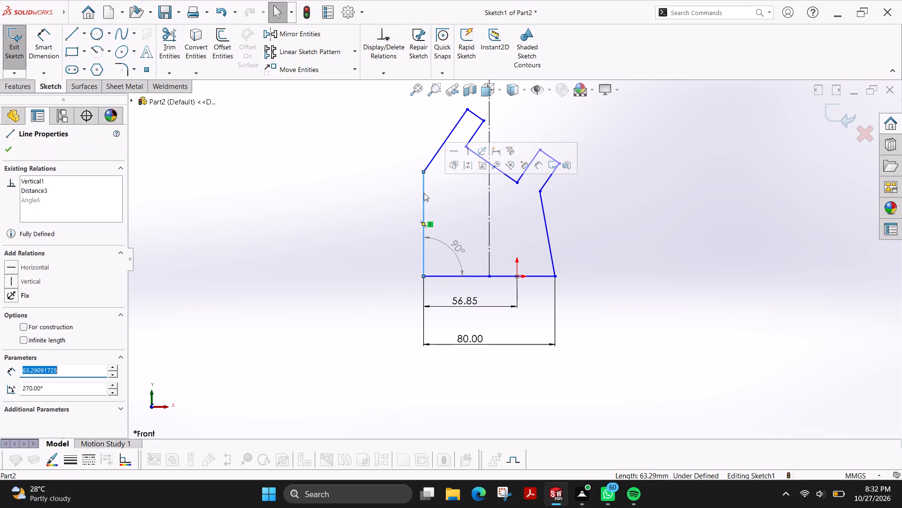
key("Delete")
left_click(395, 246)
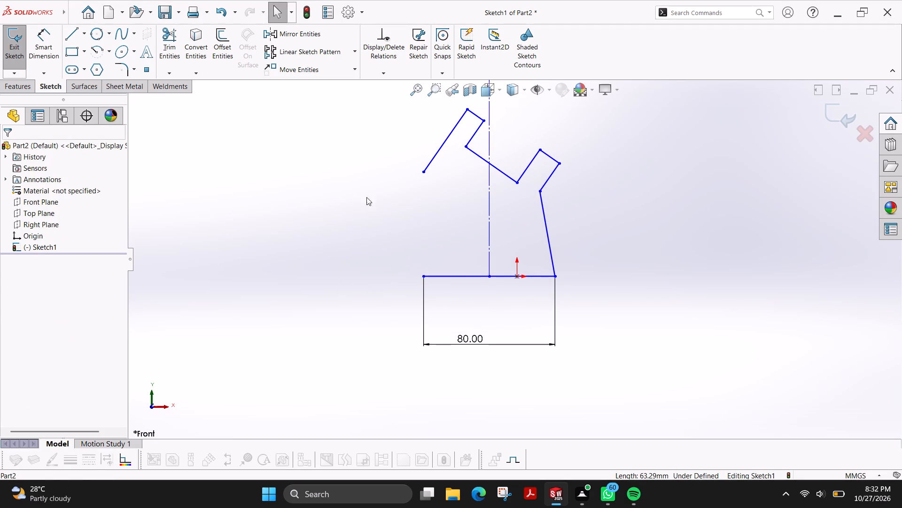
Draw a slanted left side from the base line's left endpoint up to the tall prong's outer edge, about 86° from the base.
left_click(66, 34)
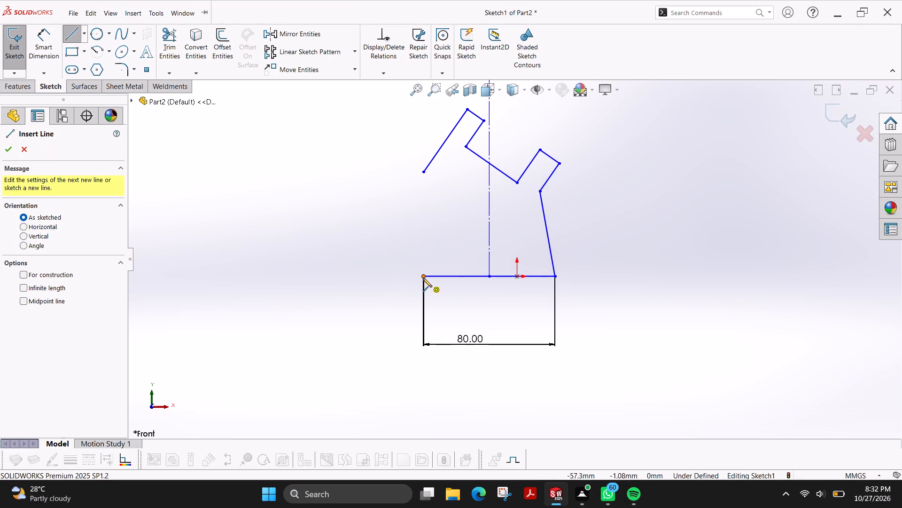
left_click(423, 278)
left_click(433, 159)
key("Escape")
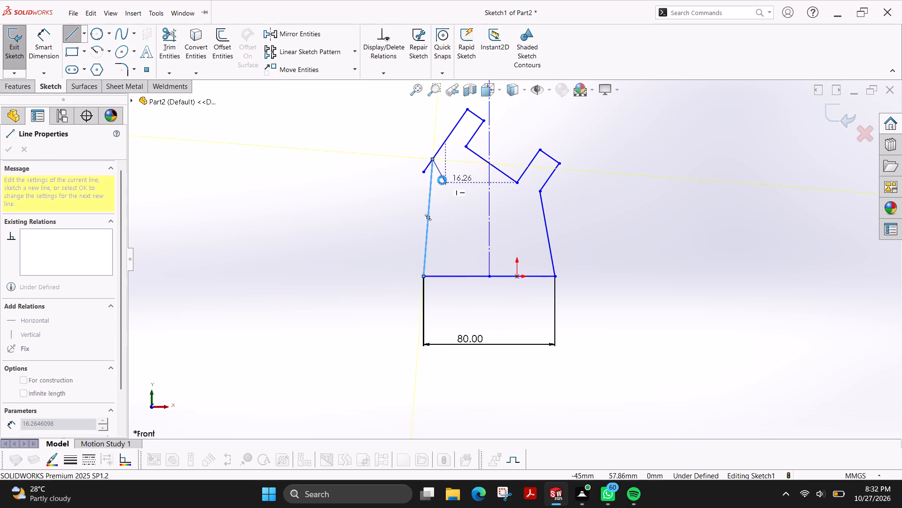
Trim the leftover stub of the tall prong's outer edge that extends past the new slanted left side.
left_click(172, 51)
left_click_drag(420, 160, 428, 175)
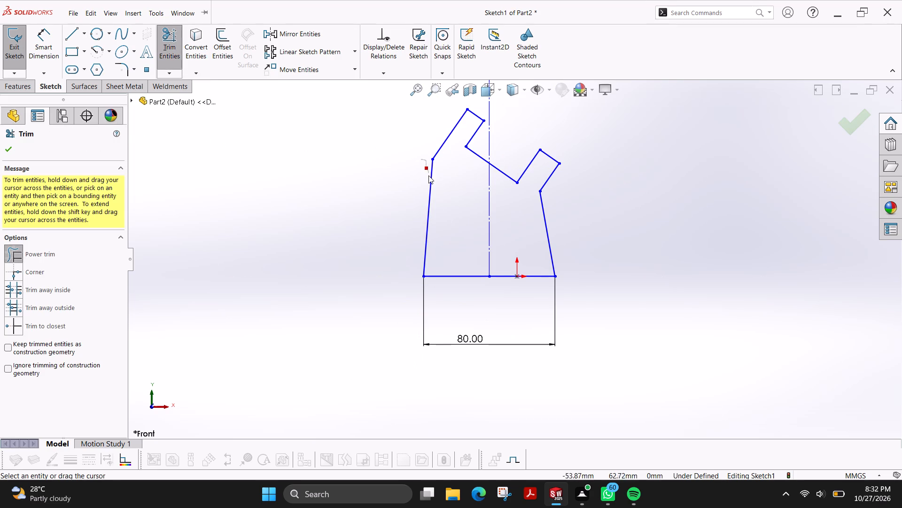
left_click_drag(428, 175, 428, 176)
key("Escape")
Dimension the angle between the new slanted left side and the base line, entering 20°.
left_click(47, 51)
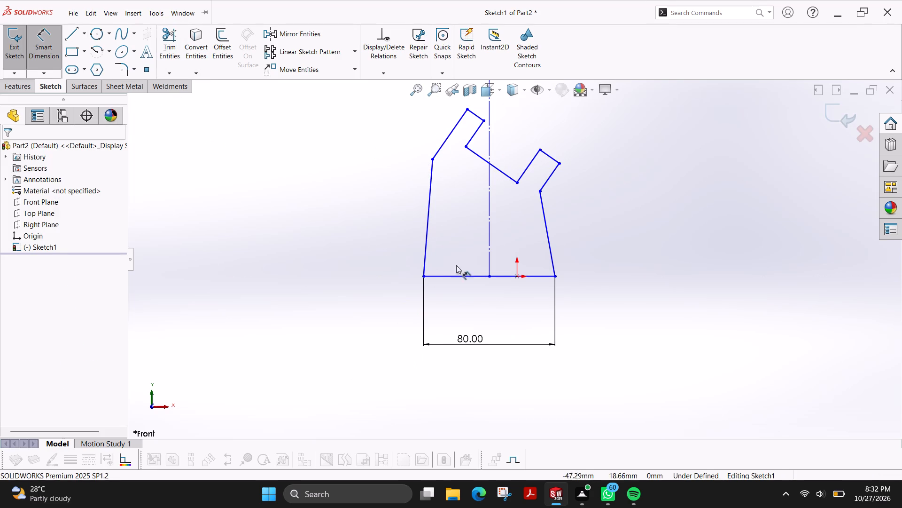
left_click(424, 250)
left_click(450, 276)
left_click(448, 250)
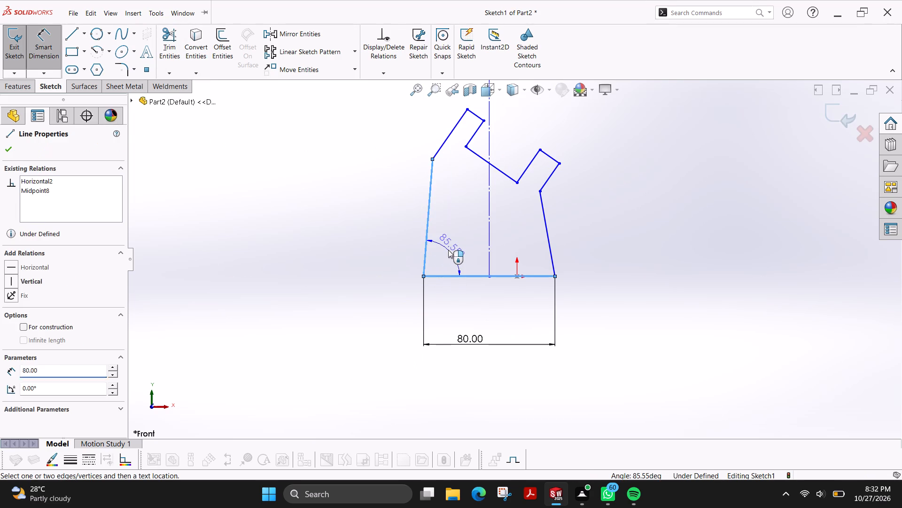
type("20")
key("Return")
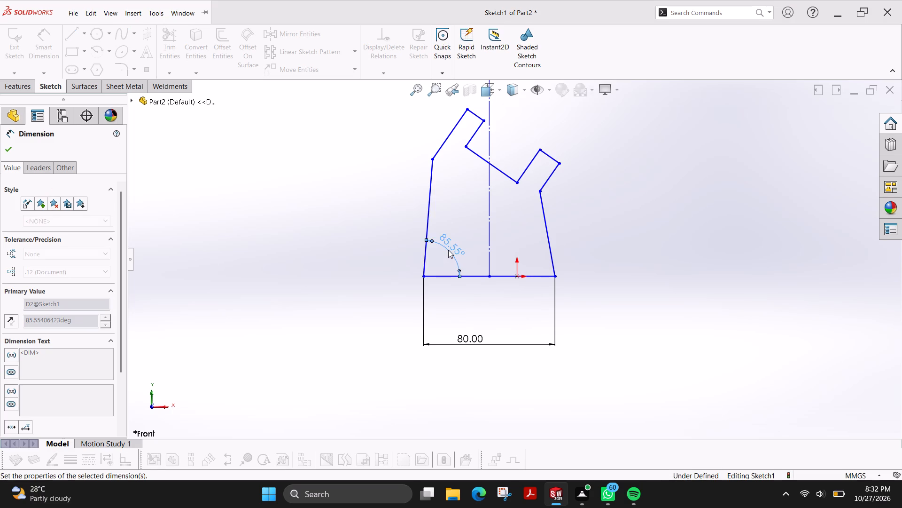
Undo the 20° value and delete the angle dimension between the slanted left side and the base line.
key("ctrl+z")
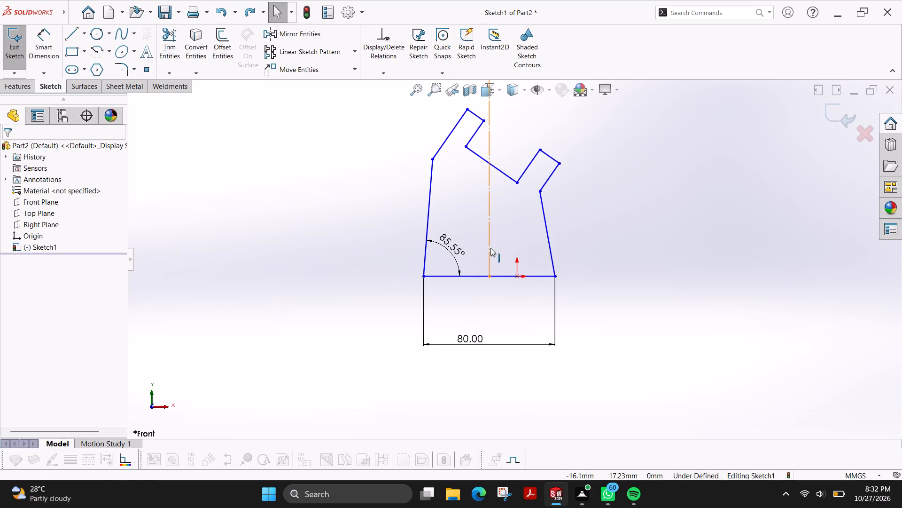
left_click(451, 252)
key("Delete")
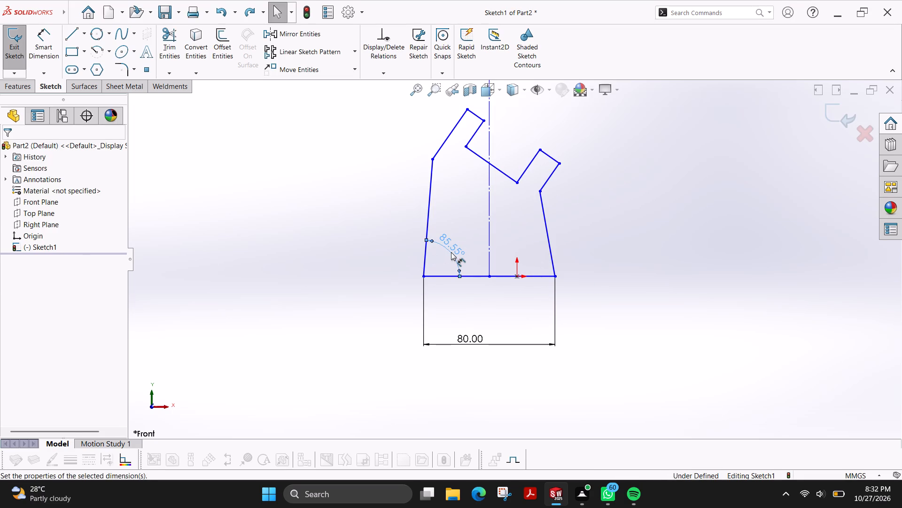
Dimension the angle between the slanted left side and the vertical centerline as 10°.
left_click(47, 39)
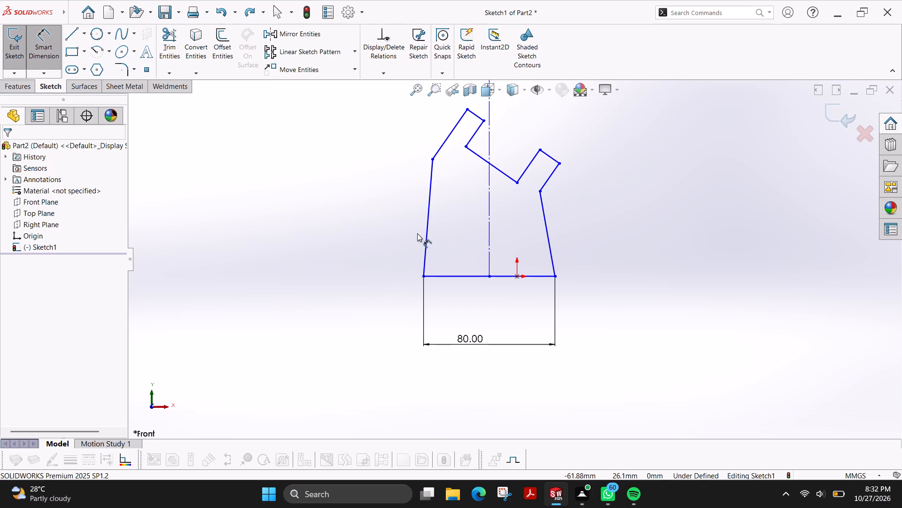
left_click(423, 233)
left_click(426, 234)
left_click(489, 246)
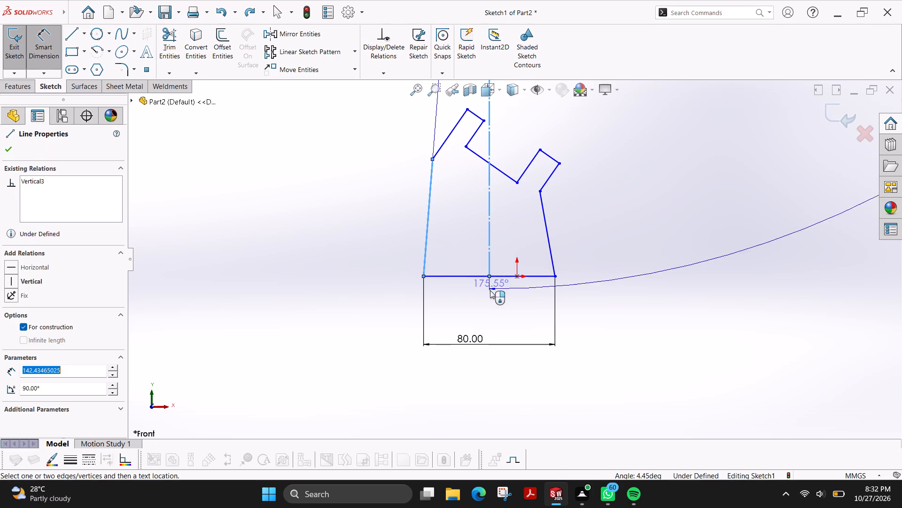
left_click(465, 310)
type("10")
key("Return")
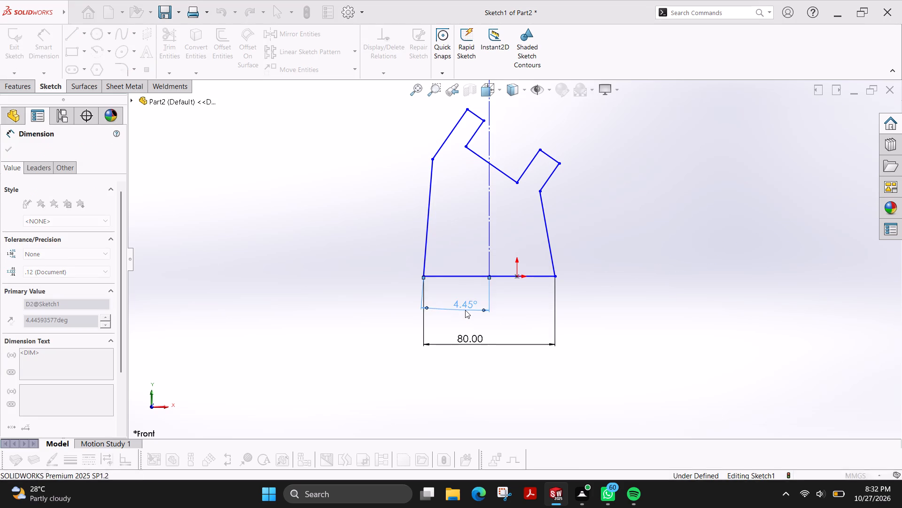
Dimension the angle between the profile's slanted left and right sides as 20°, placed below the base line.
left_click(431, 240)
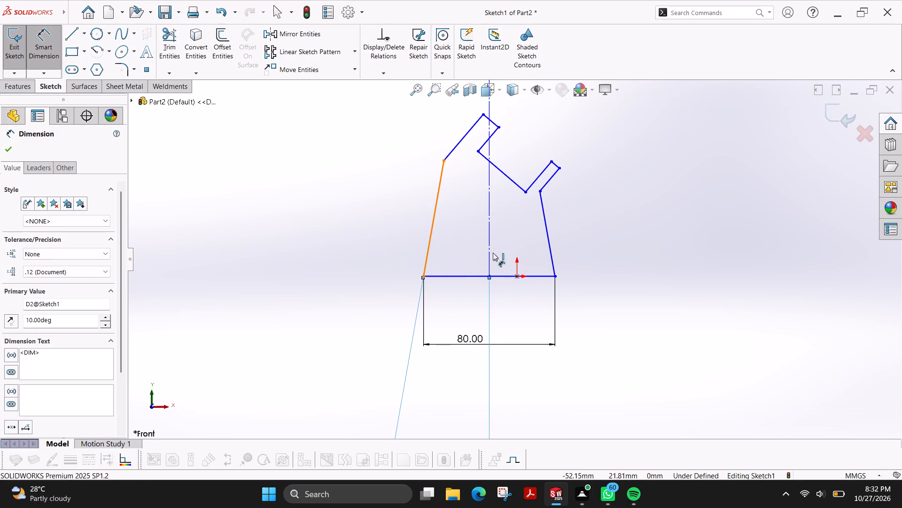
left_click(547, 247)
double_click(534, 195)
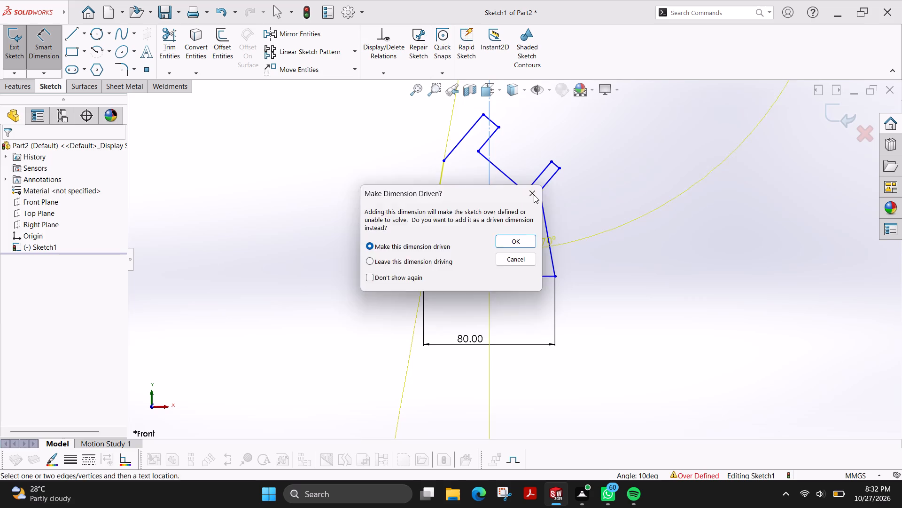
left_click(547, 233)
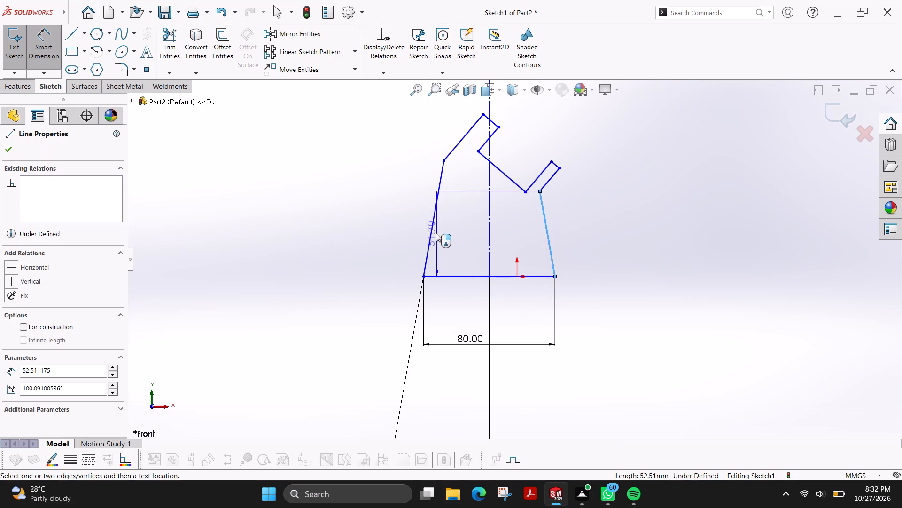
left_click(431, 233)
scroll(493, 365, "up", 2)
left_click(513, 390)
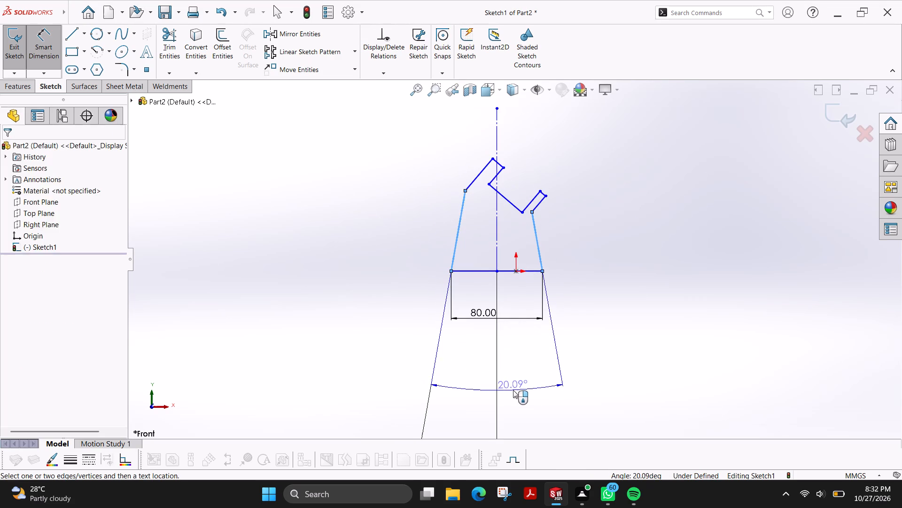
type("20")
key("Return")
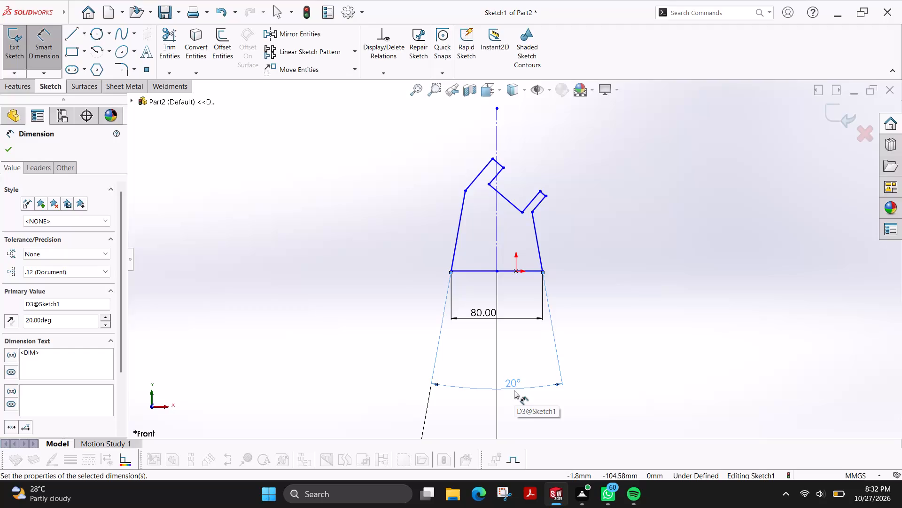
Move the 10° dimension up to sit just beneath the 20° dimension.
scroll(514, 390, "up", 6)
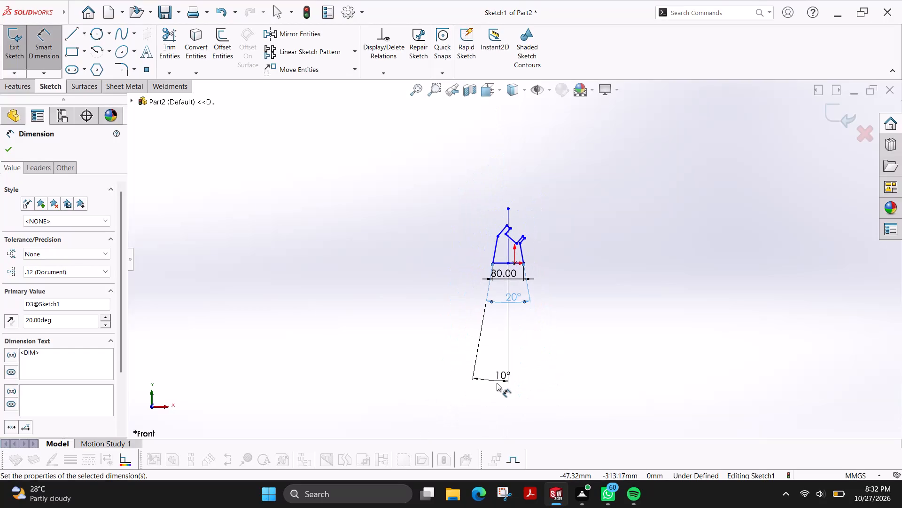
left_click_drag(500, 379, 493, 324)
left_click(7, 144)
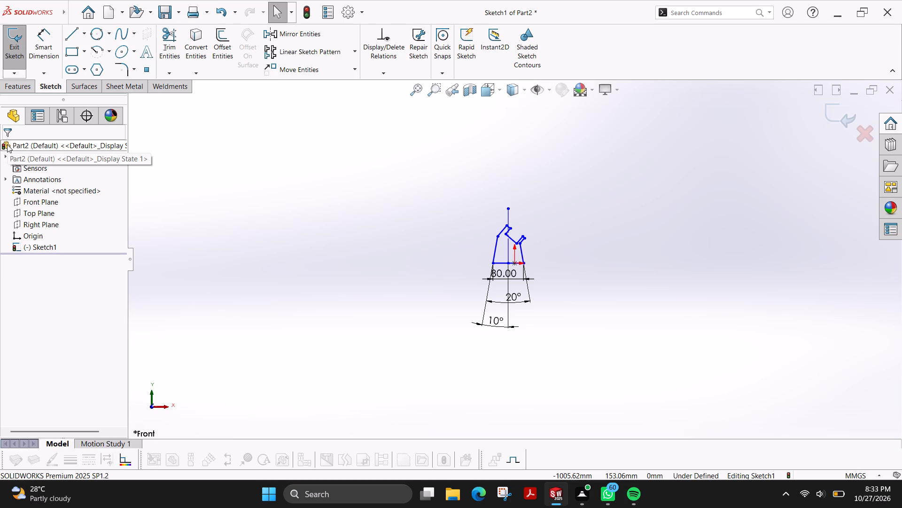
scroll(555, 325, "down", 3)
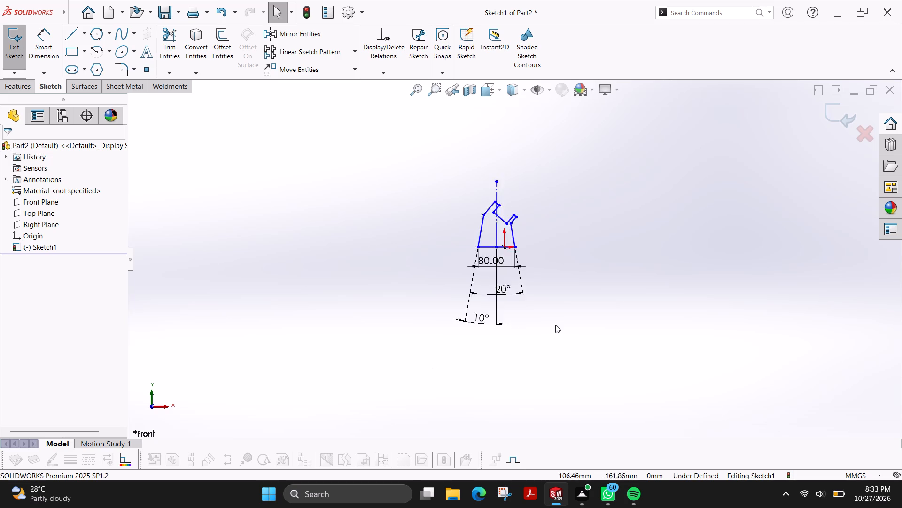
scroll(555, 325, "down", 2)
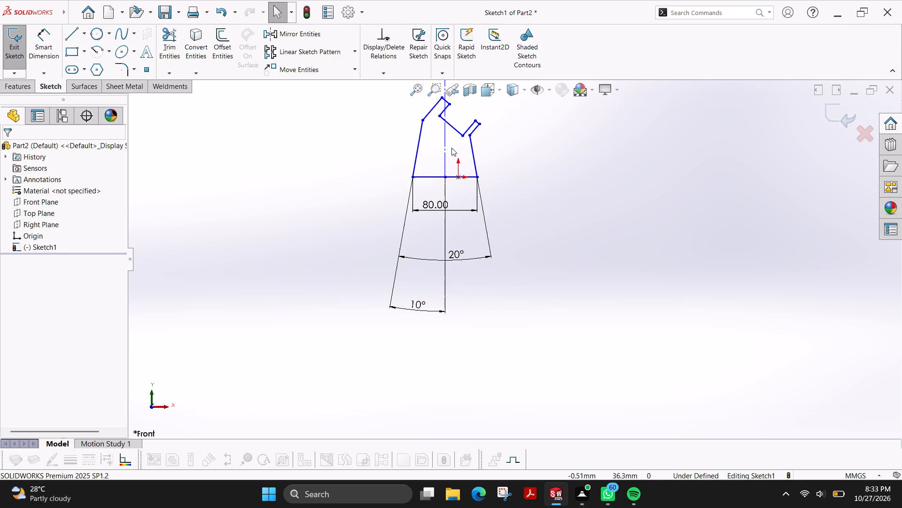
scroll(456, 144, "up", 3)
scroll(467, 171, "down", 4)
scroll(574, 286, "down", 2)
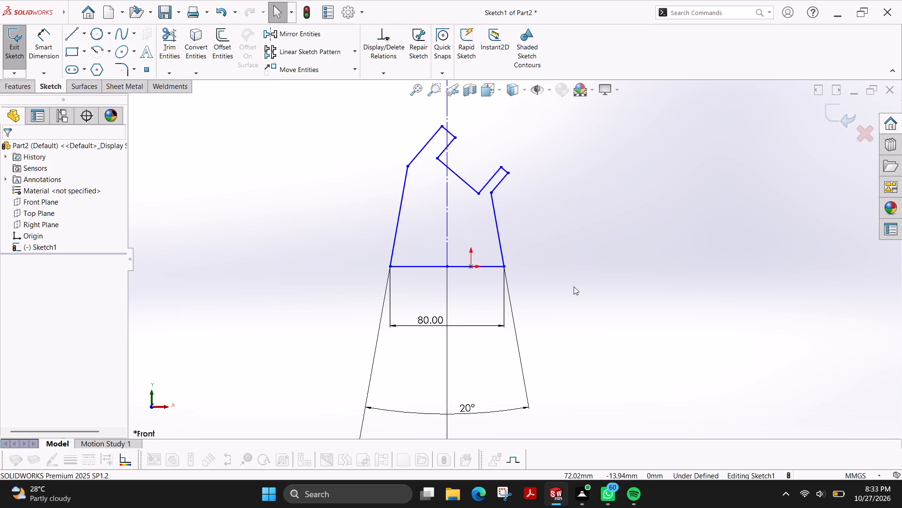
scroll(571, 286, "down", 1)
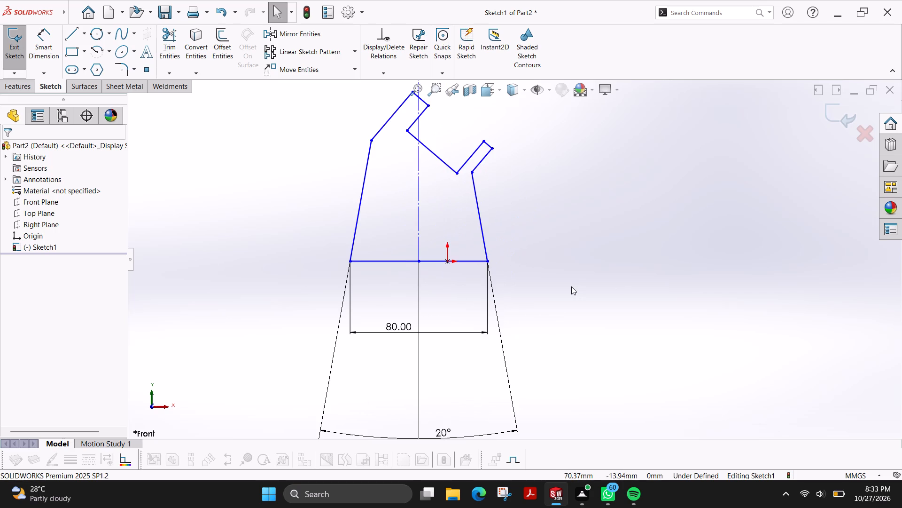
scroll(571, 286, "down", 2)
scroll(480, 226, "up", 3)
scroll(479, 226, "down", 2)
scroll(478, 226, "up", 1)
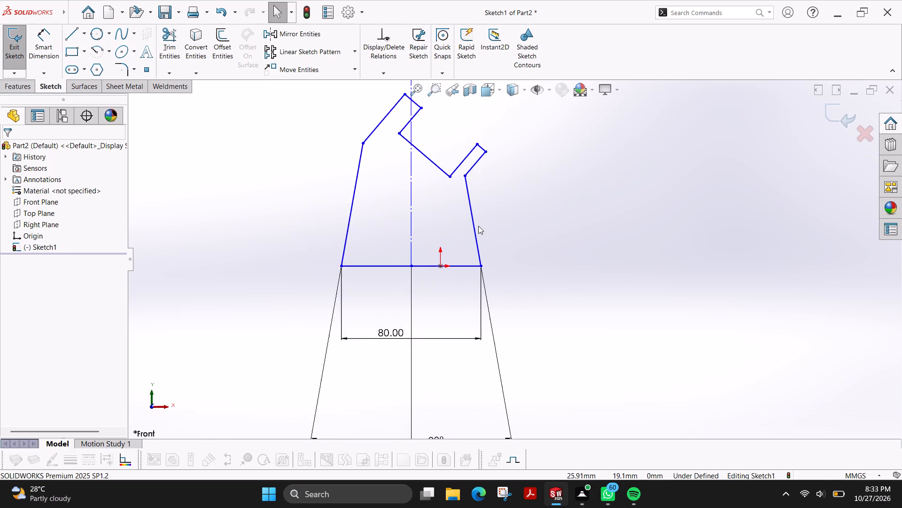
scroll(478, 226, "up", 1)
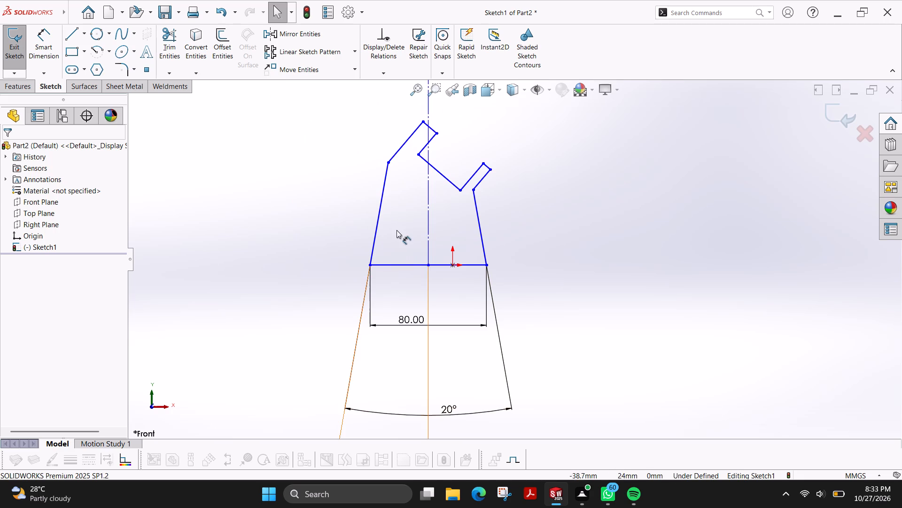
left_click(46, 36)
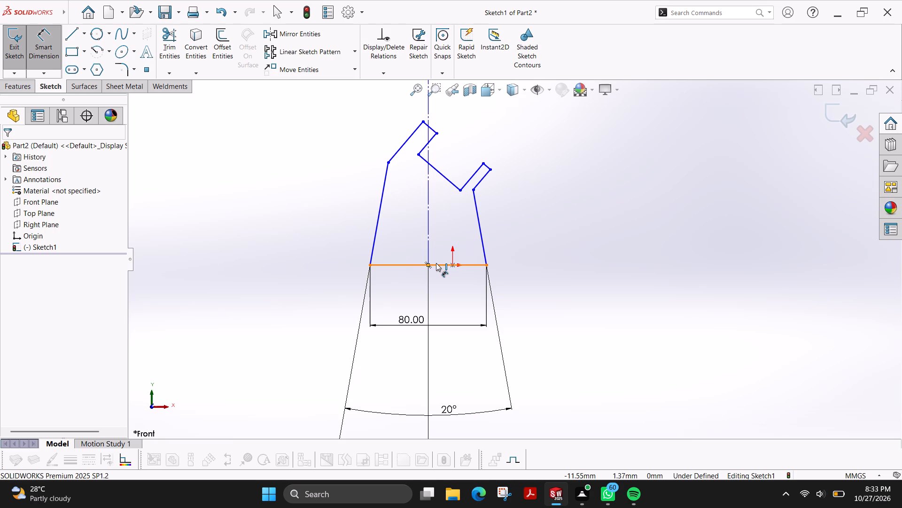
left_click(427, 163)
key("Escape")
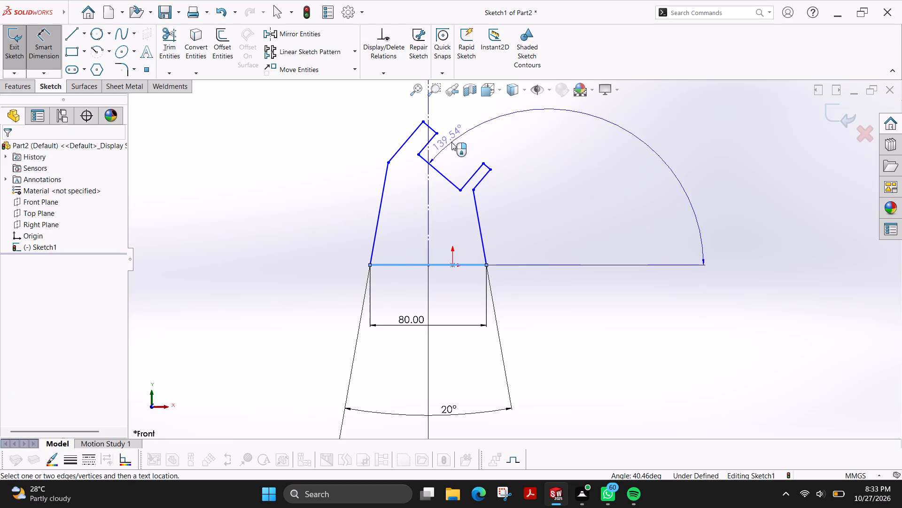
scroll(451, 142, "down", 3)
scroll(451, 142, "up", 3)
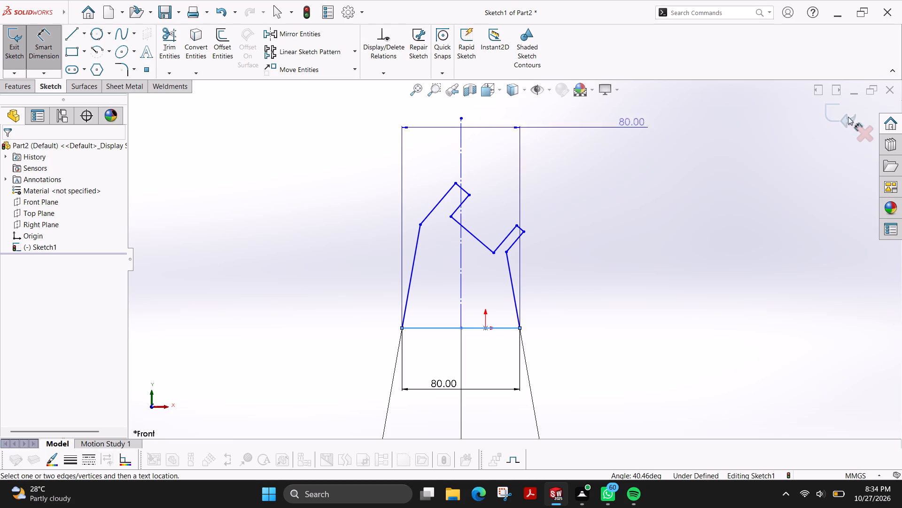
Close Part2 without saving its changes.
left_click(891, 95)
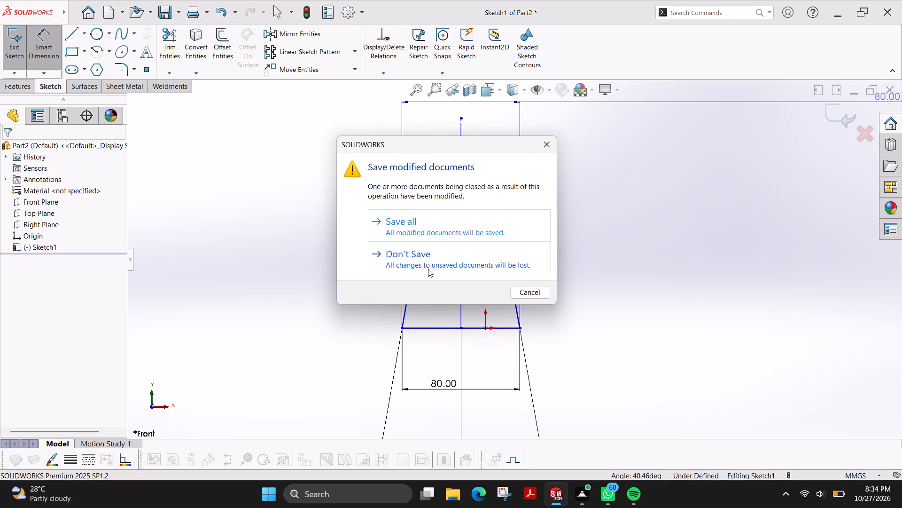
left_click(431, 261)
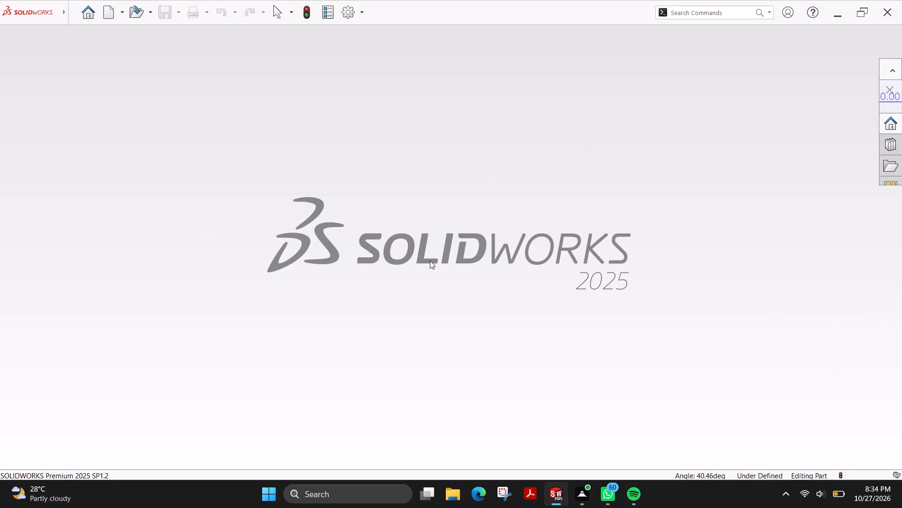
left_click(213, 214)
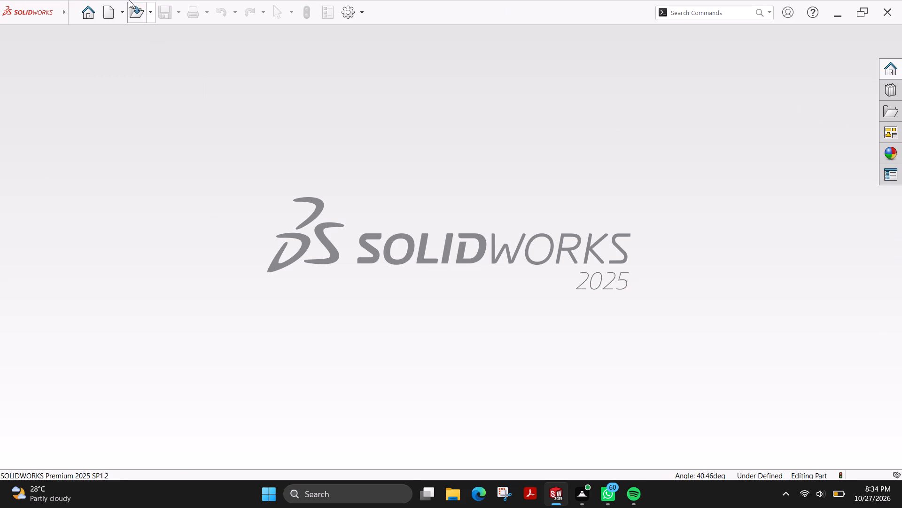
Create a new part and start a sketch on the Front Plane.
left_click(111, 6)
left_click(378, 368)
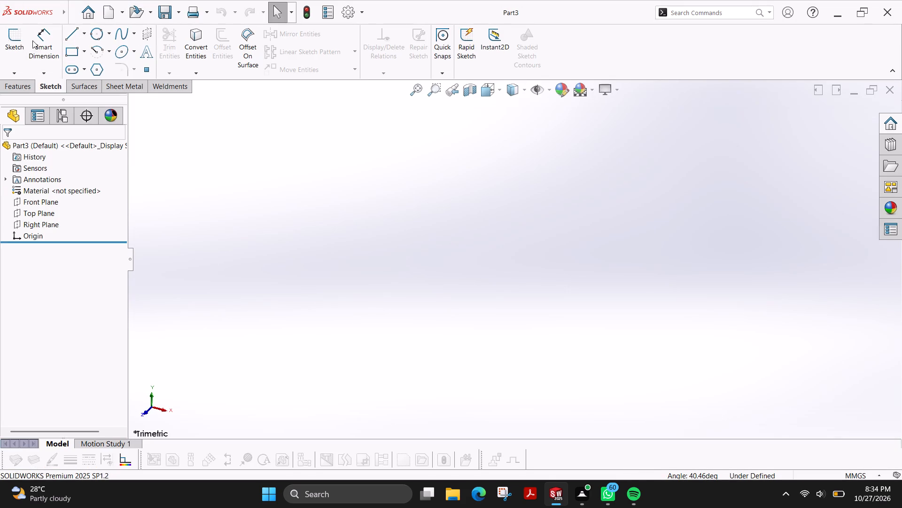
left_click(15, 38)
left_click(391, 168)
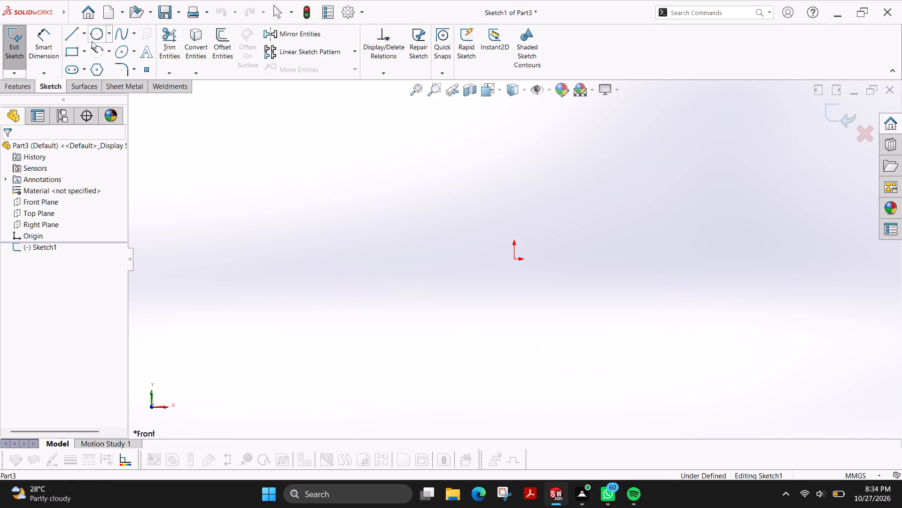
Draw a vertical construction line about 145 mm up from the origin, continuing into a construction line about 89 mm long slanting up to the right.
left_click(76, 41)
scroll(580, 195, "up", 5)
scroll(553, 127, "down", 1)
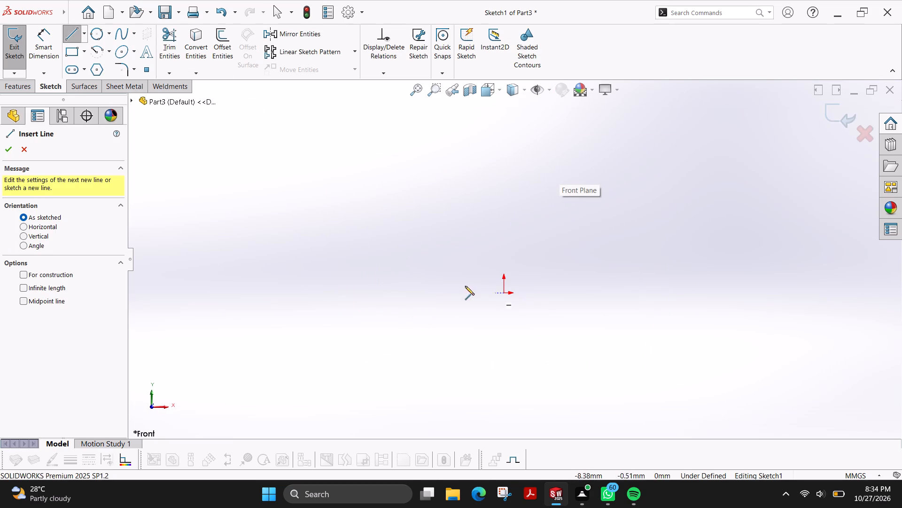
left_click(59, 273)
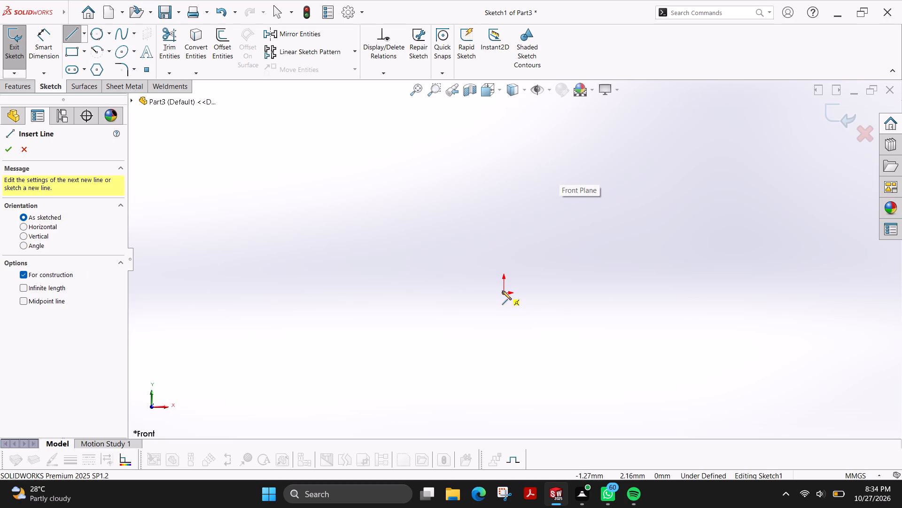
left_click(504, 292)
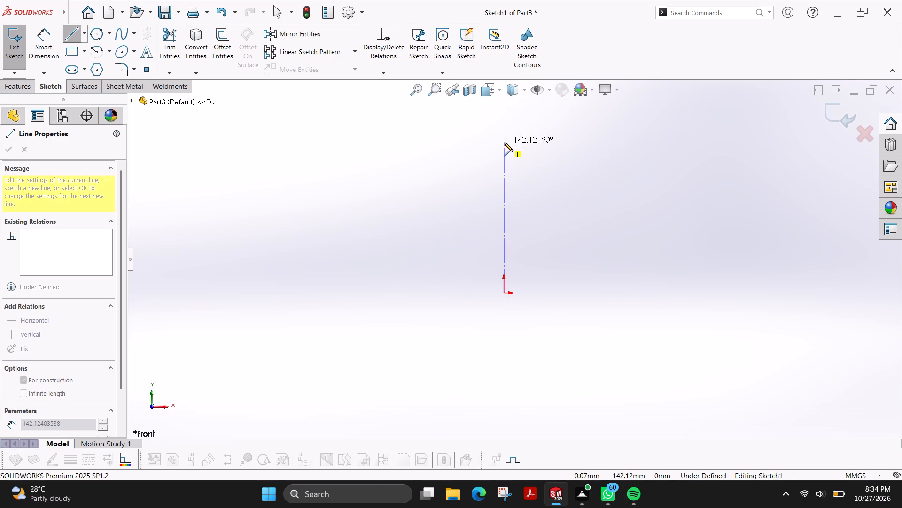
left_click(504, 140)
scroll(524, 116, "up", 2)
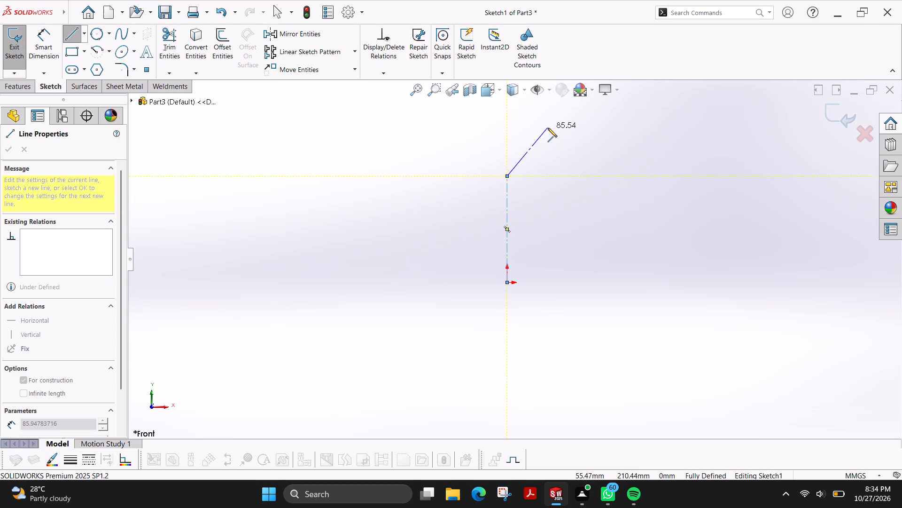
left_click(551, 128)
key("Escape")
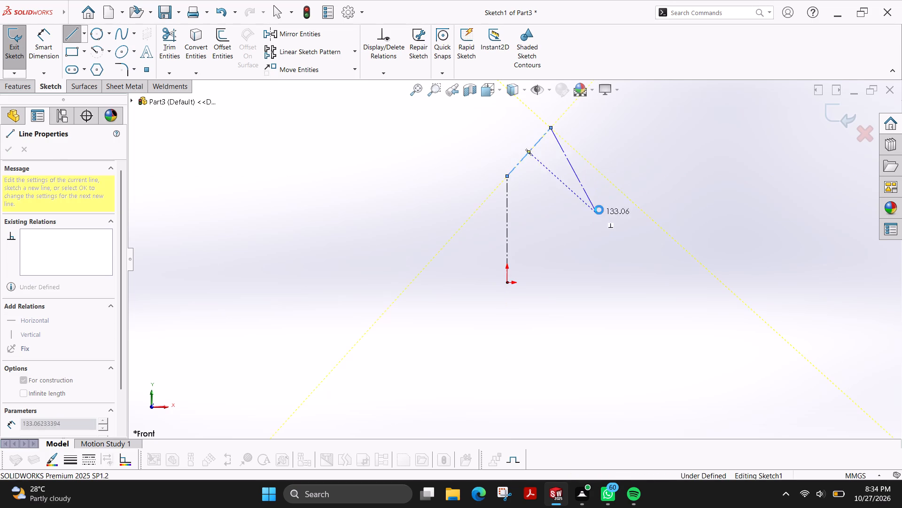
Draw a solid horizontal base line from the origin about 133 mm to the right.
left_click(70, 36)
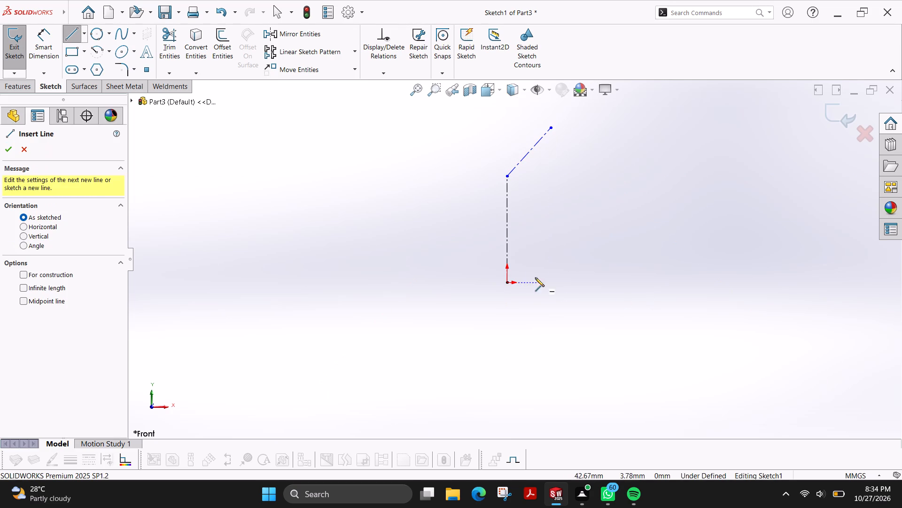
left_click(508, 283)
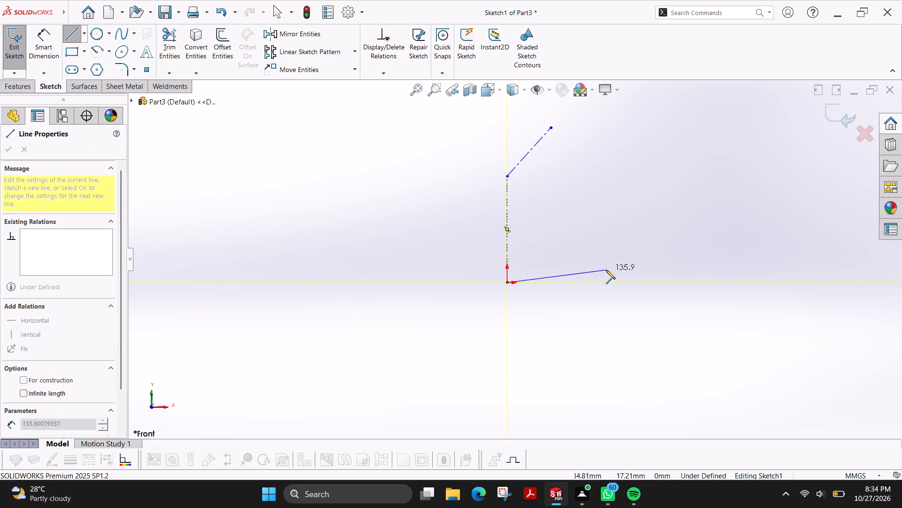
left_click(605, 284)
key("Escape")
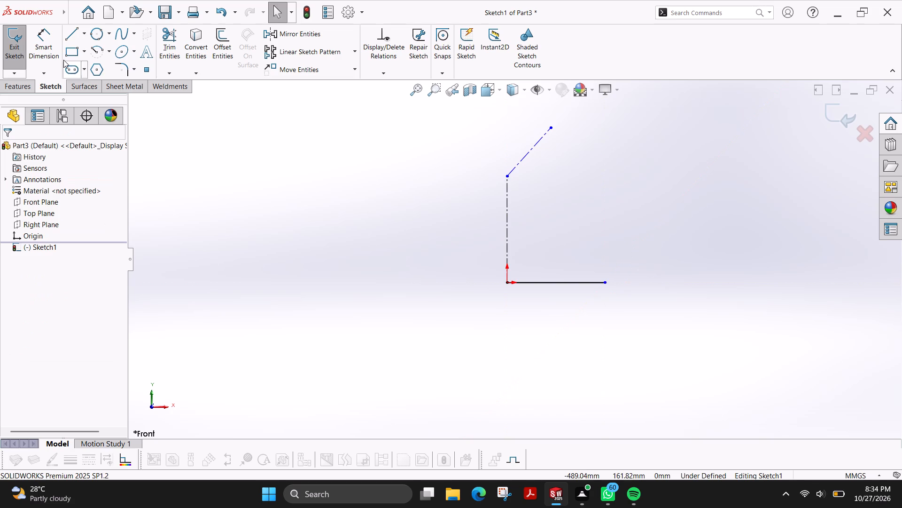
Dimension the angle between the slanted construction line and the horizontal base line at 60°.
left_click(41, 38)
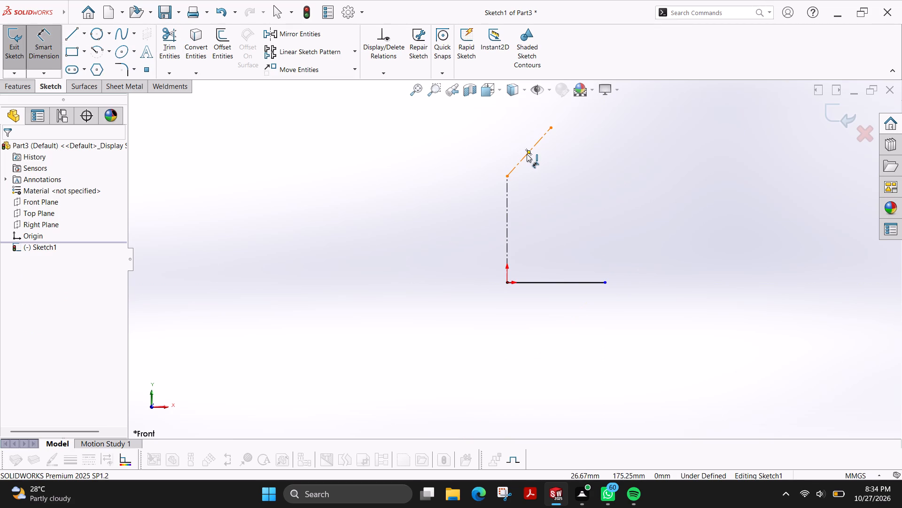
left_click(527, 154)
left_click(569, 282)
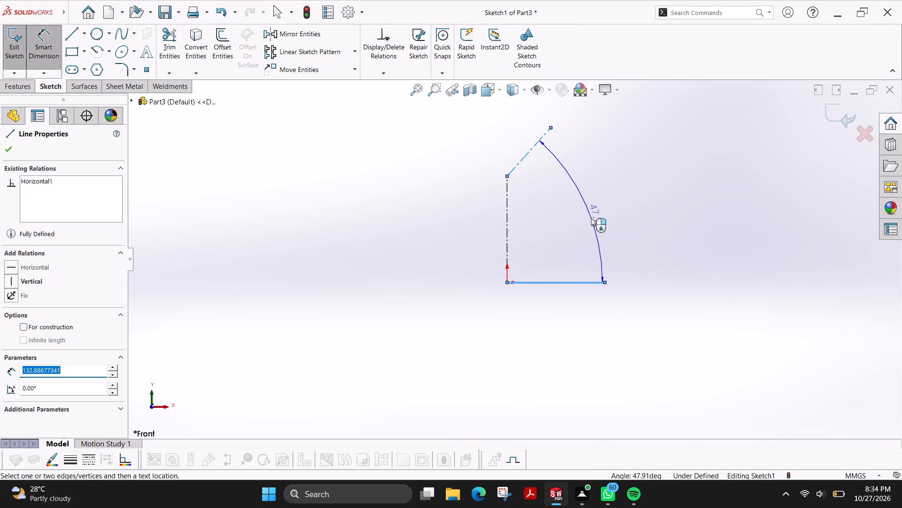
left_click(584, 208)
type("60")
key("Return")
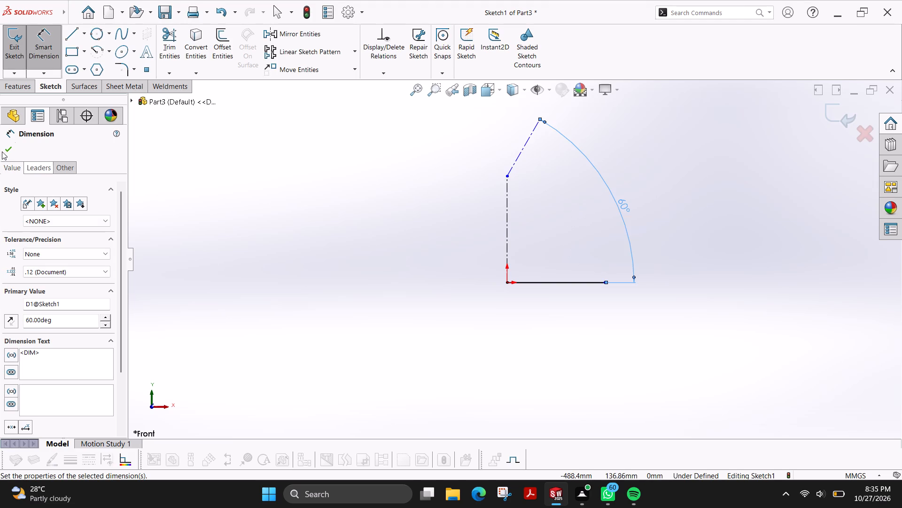
left_click(4, 151)
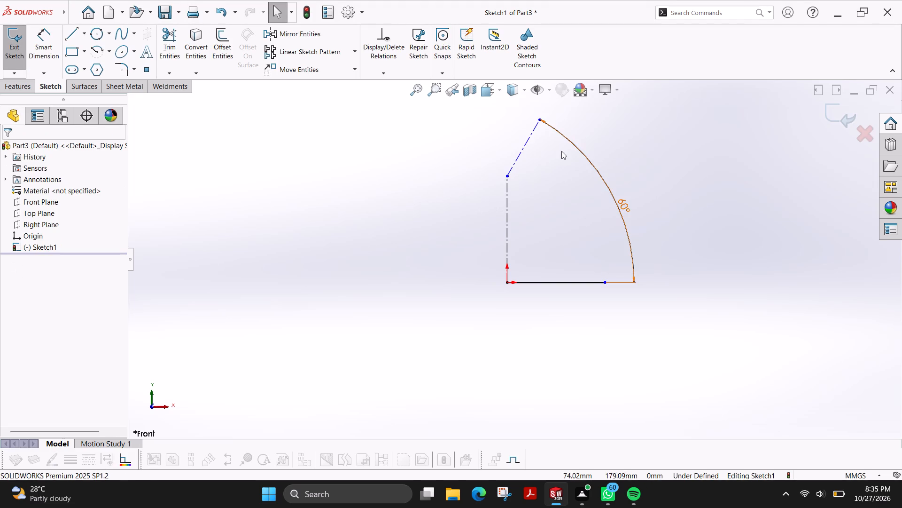
Draw a midpoint line about 101 mm long, centred on the vertical construction line's upper end and roughly square to the slanted construction line.
scroll(622, 107, "up", 3)
scroll(567, 165, "down", 4)
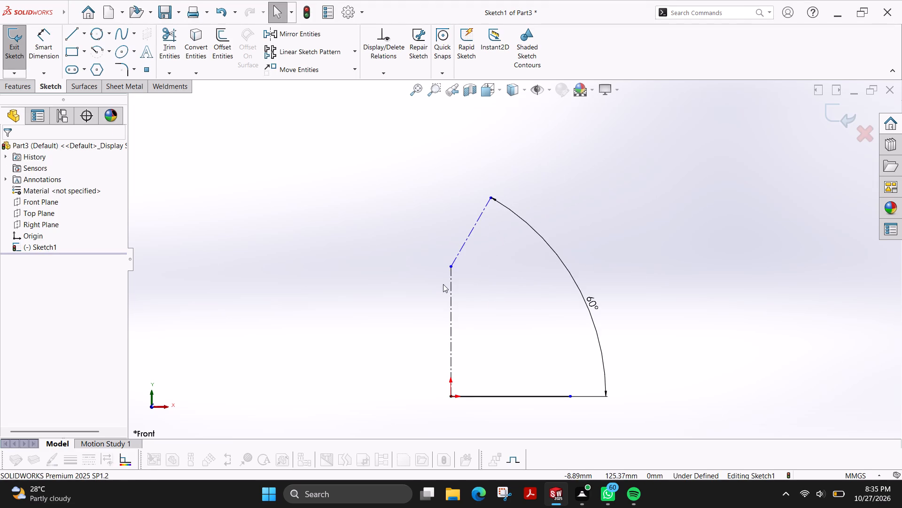
scroll(443, 285, "down", 3)
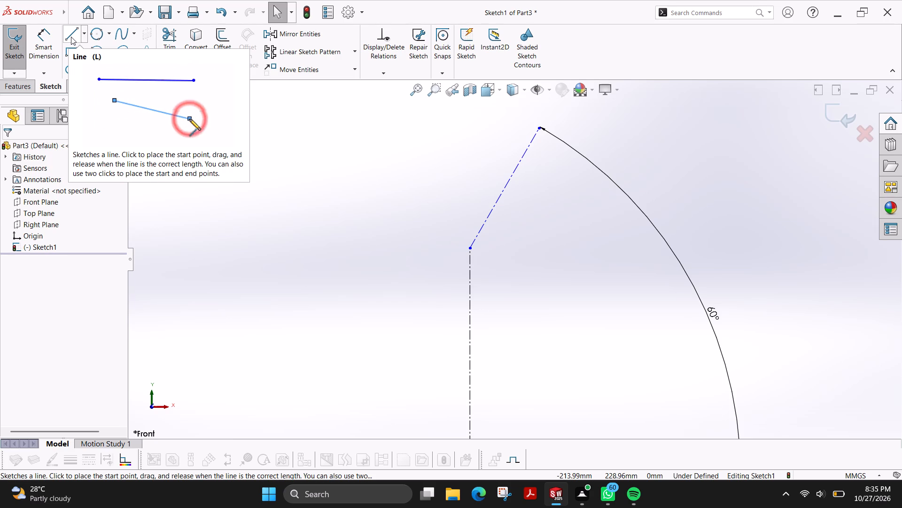
left_click(71, 37)
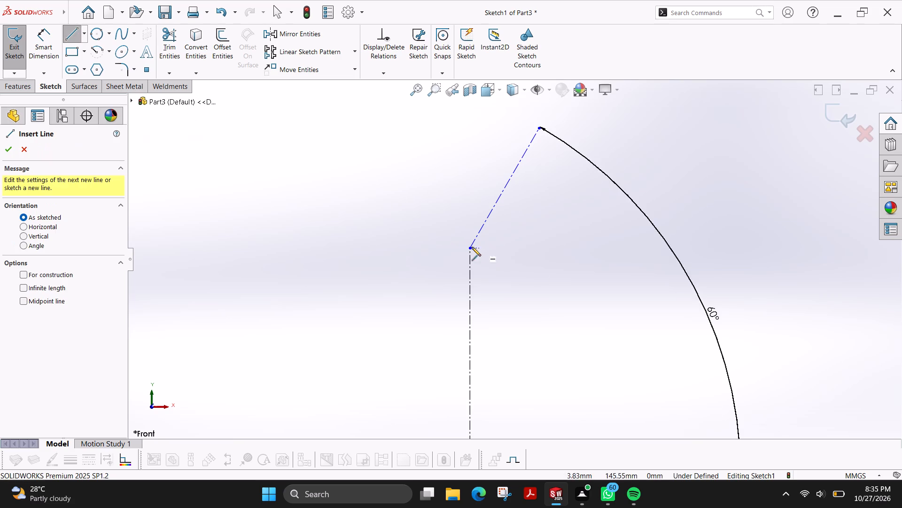
left_click(50, 300)
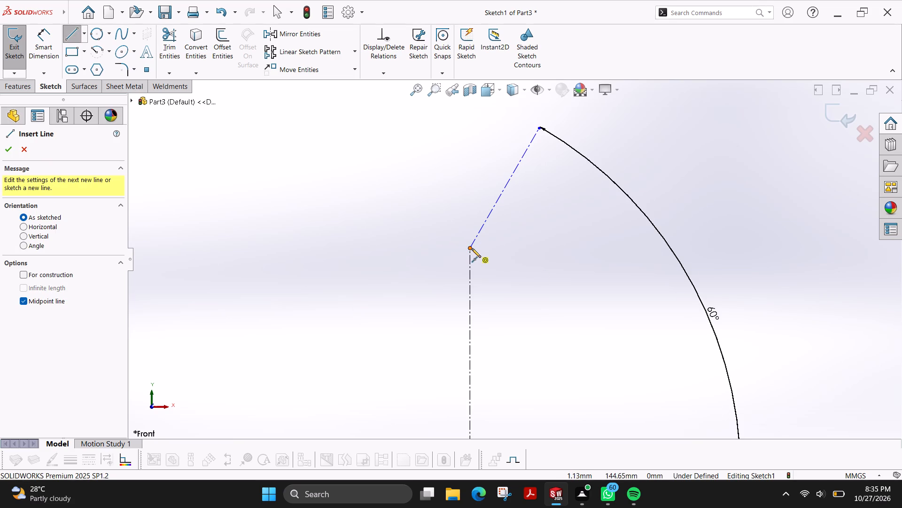
left_click(472, 248)
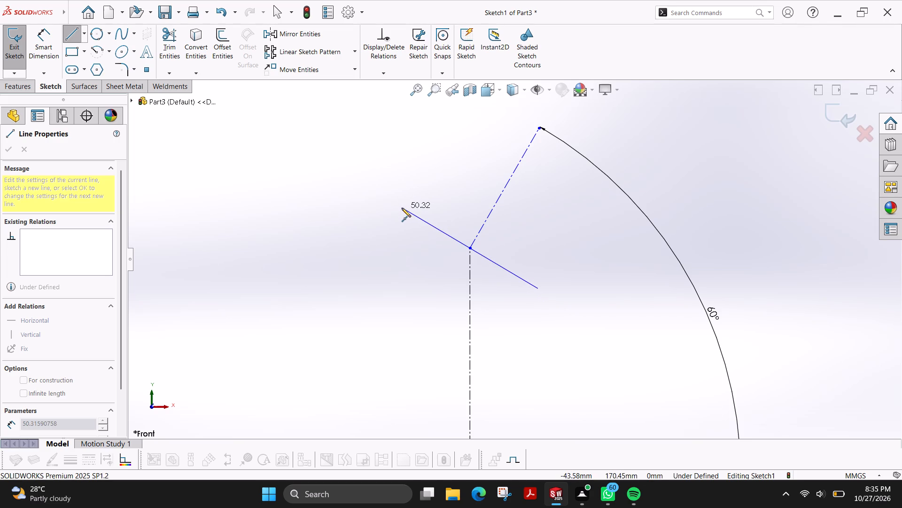
left_click(402, 208)
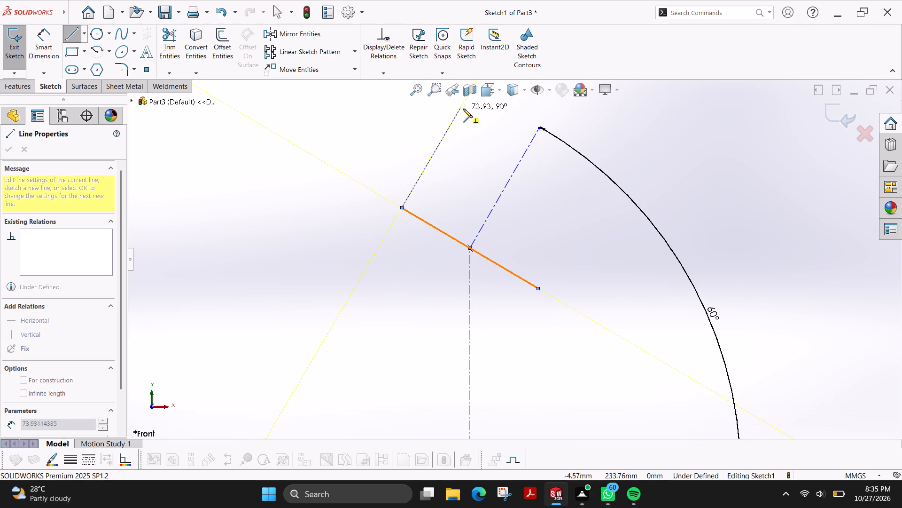
Complete a closed U-shaped outline on the midpoint line, with outer sides about 77 mm long and a slot about 65 mm wide and 54 mm deep.
left_click(463, 104)
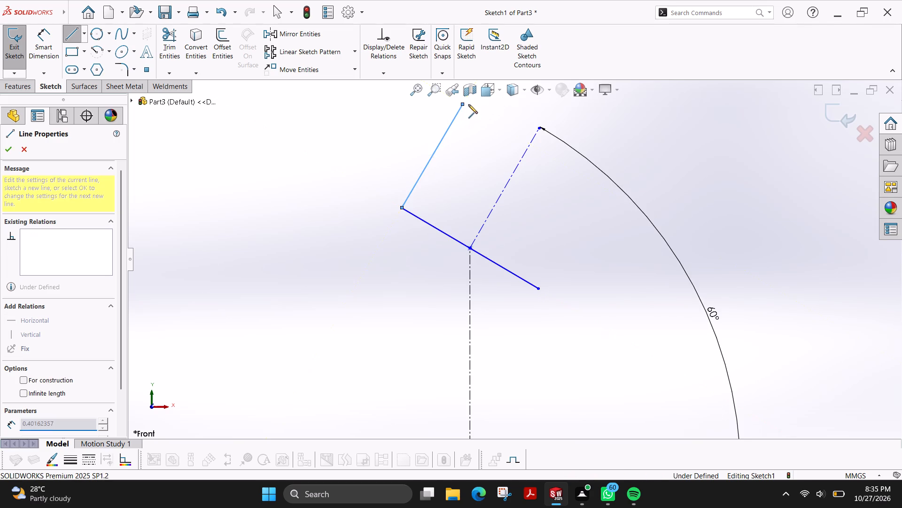
left_click(484, 117)
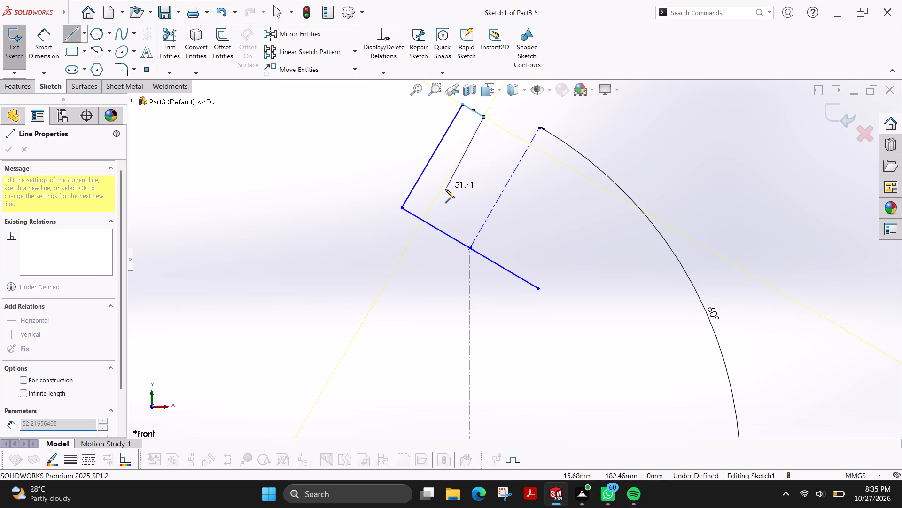
left_click(441, 190)
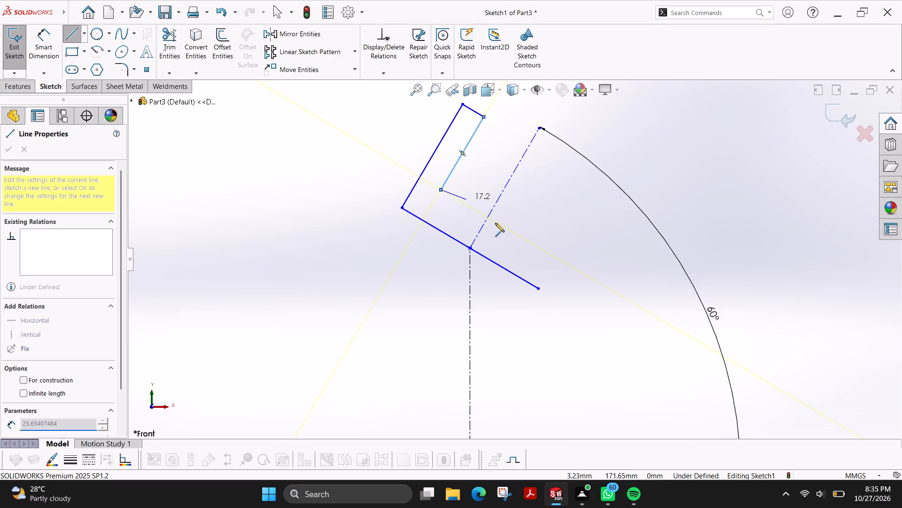
left_click(528, 242)
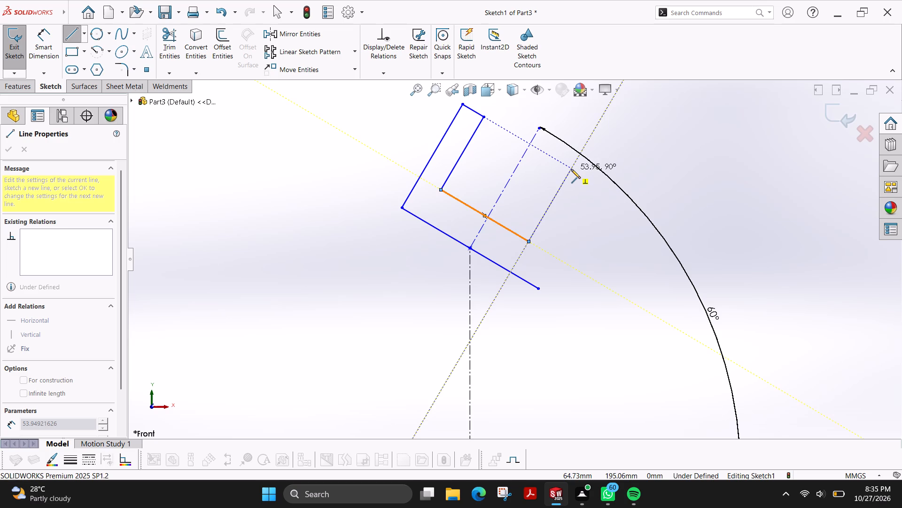
left_click(571, 169)
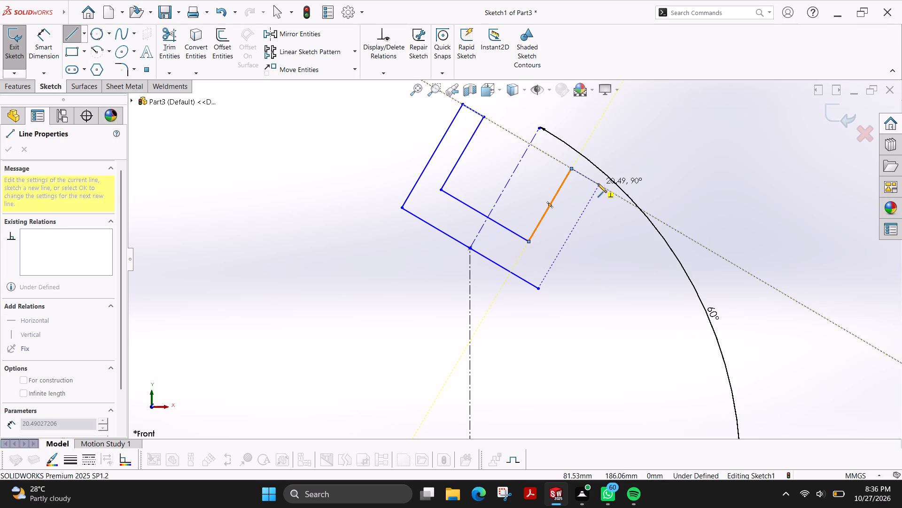
left_click(599, 184)
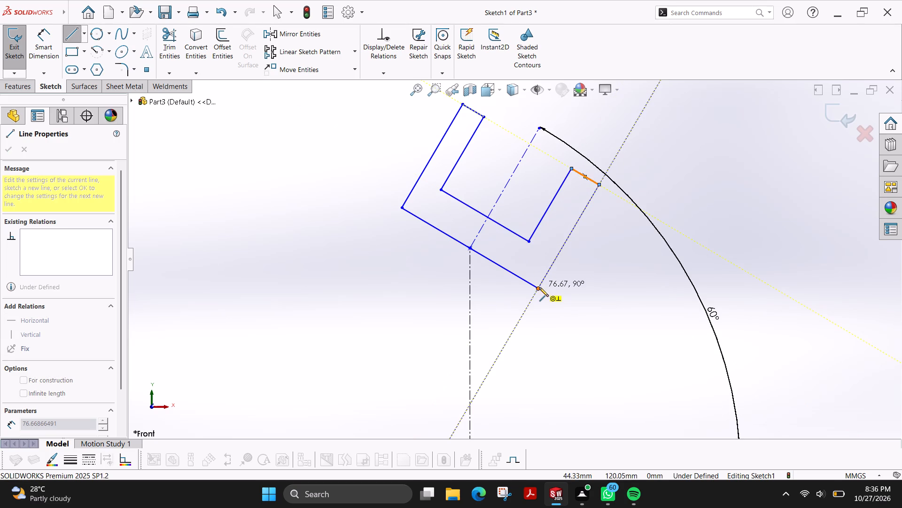
left_click(537, 288)
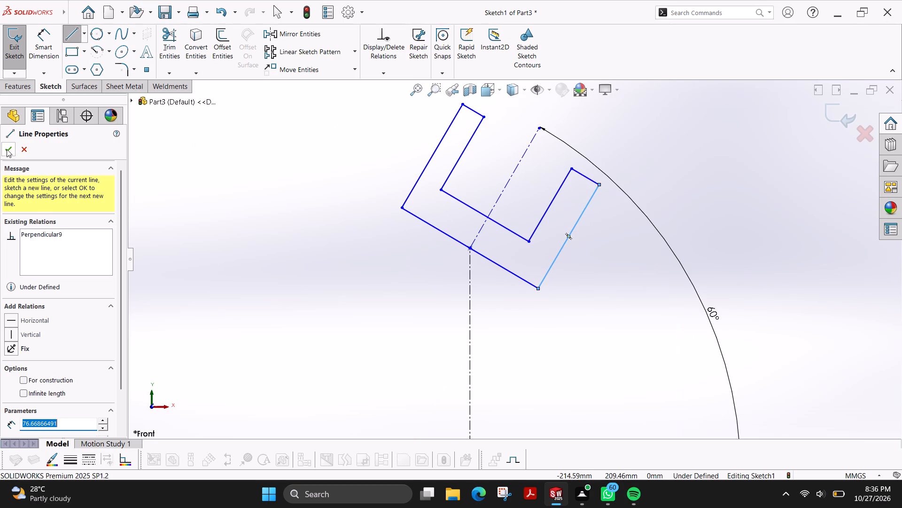
left_click(9, 151)
Dimension the angle between the U outline's left outer side and the horizontal base line at 60°.
left_click(45, 53)
scroll(474, 211, "up", 3)
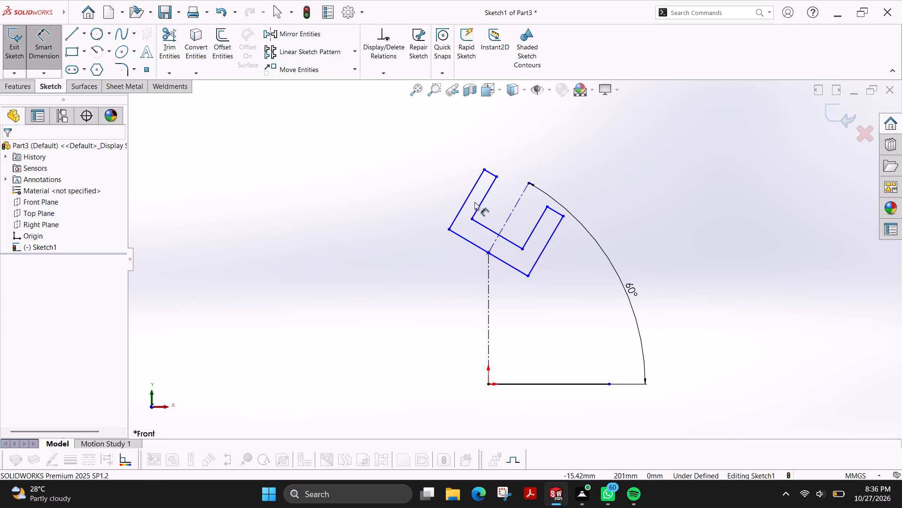
left_click(468, 199)
left_click(585, 383)
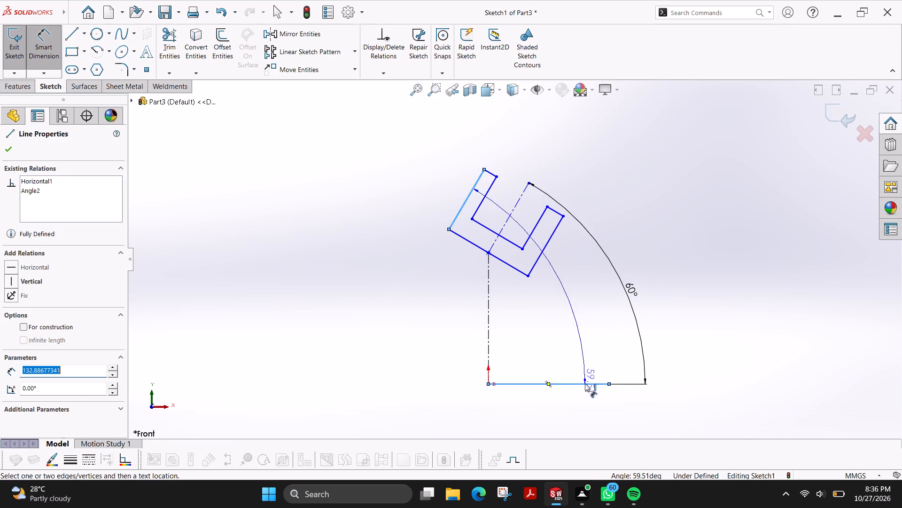
left_click(587, 330)
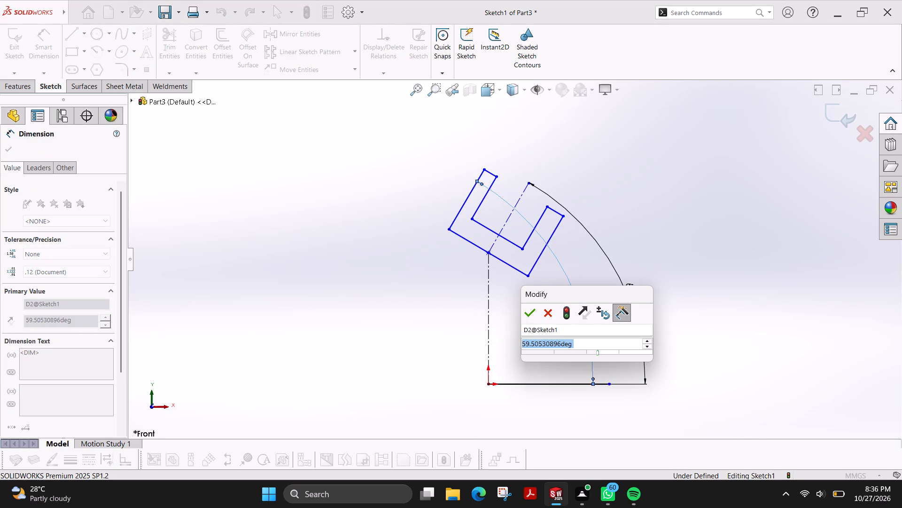
type("60")
key("Return")
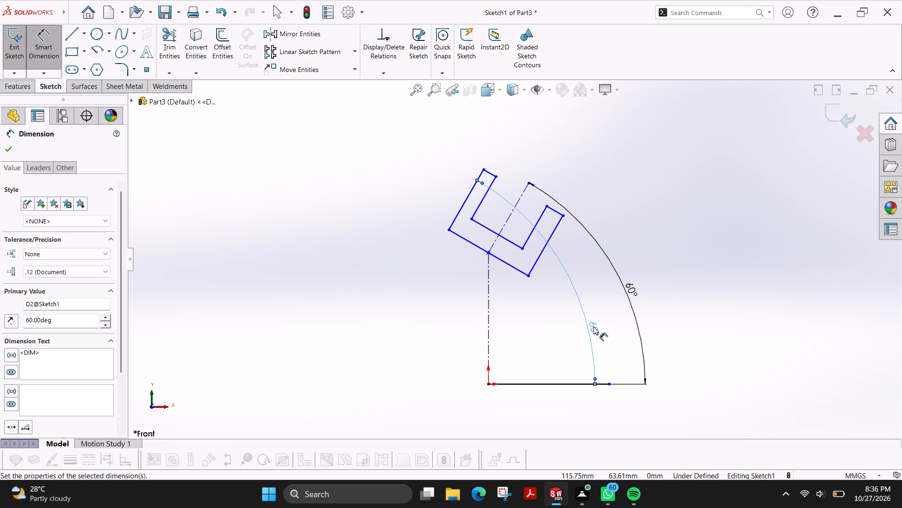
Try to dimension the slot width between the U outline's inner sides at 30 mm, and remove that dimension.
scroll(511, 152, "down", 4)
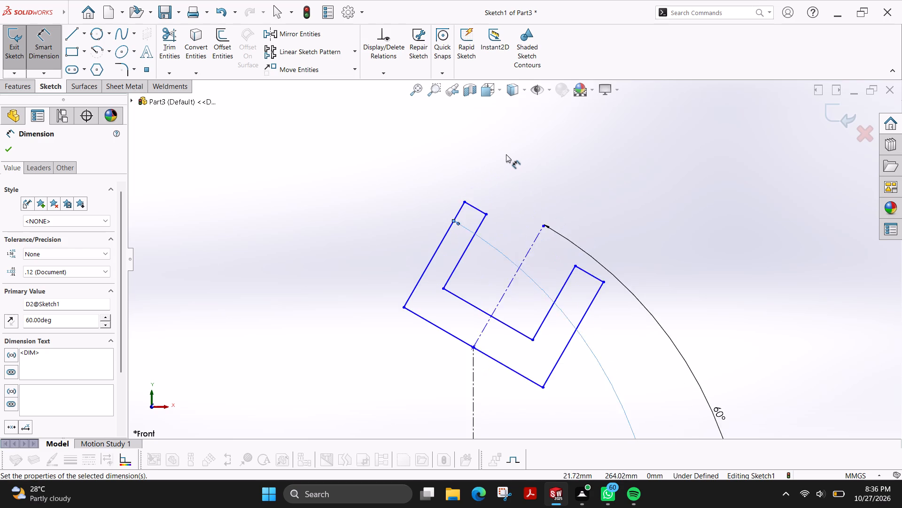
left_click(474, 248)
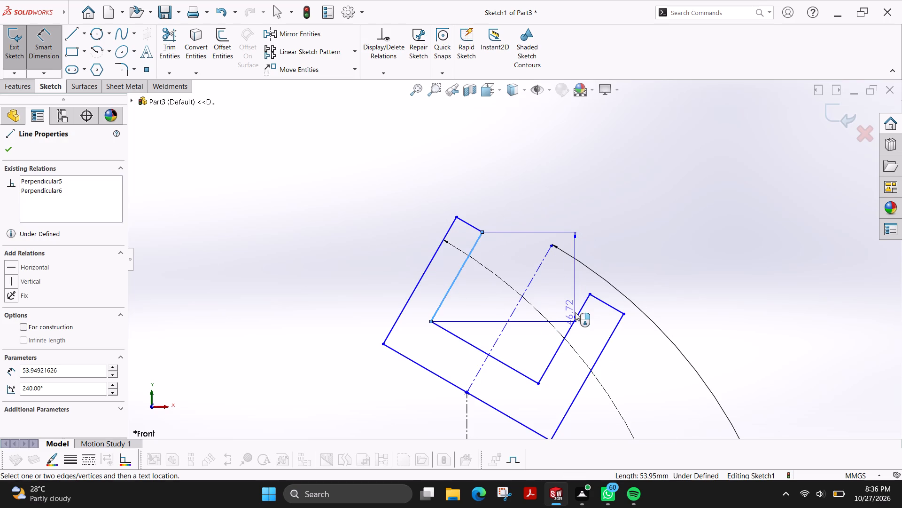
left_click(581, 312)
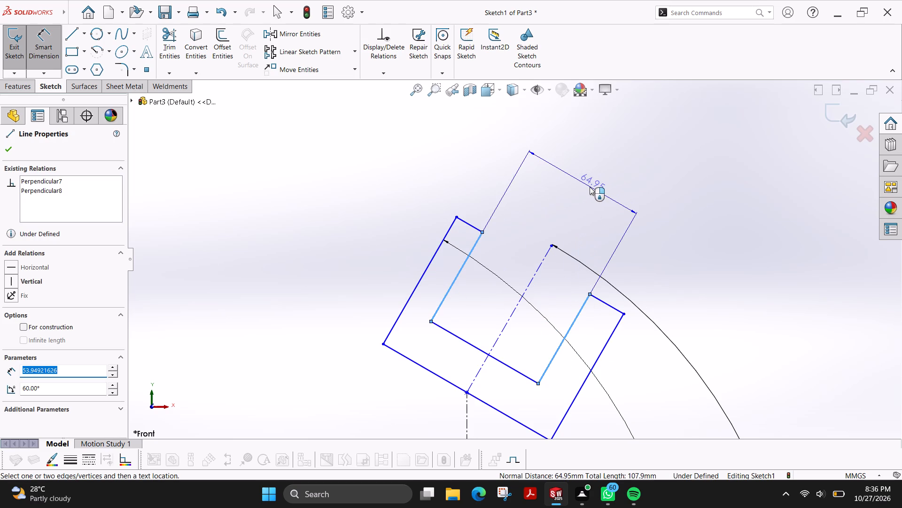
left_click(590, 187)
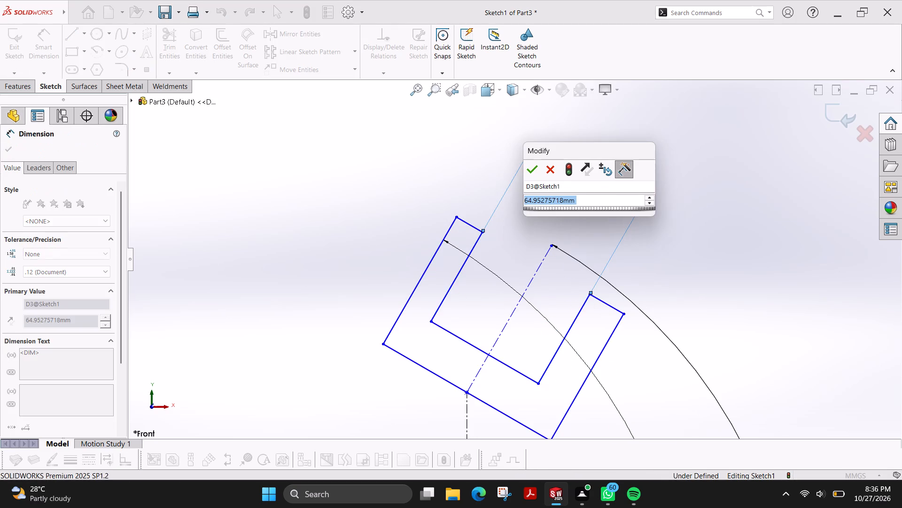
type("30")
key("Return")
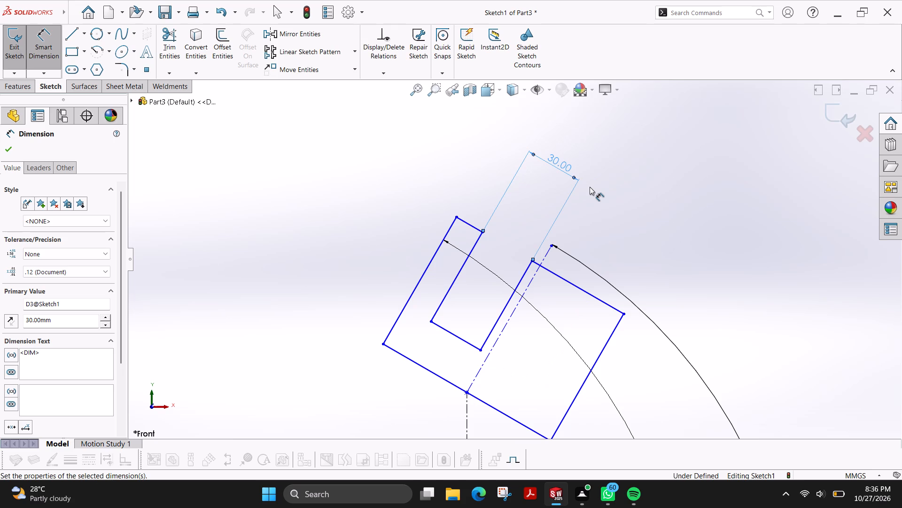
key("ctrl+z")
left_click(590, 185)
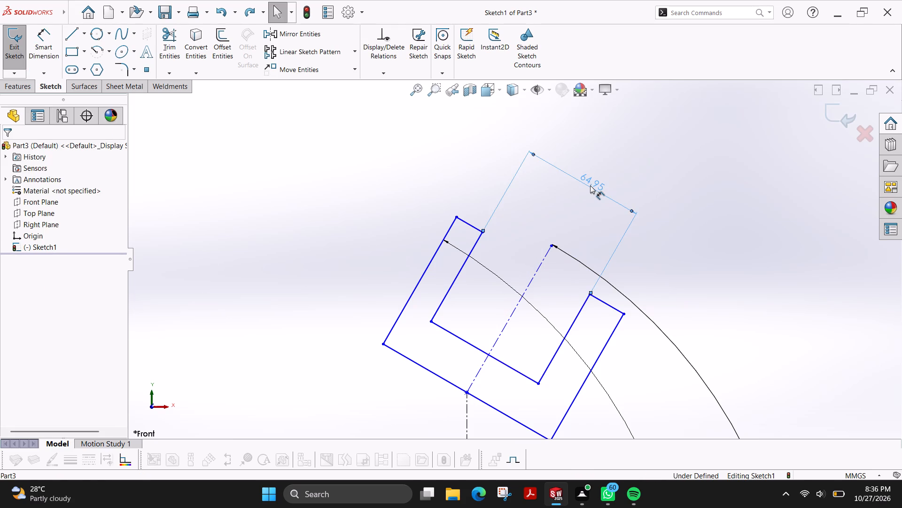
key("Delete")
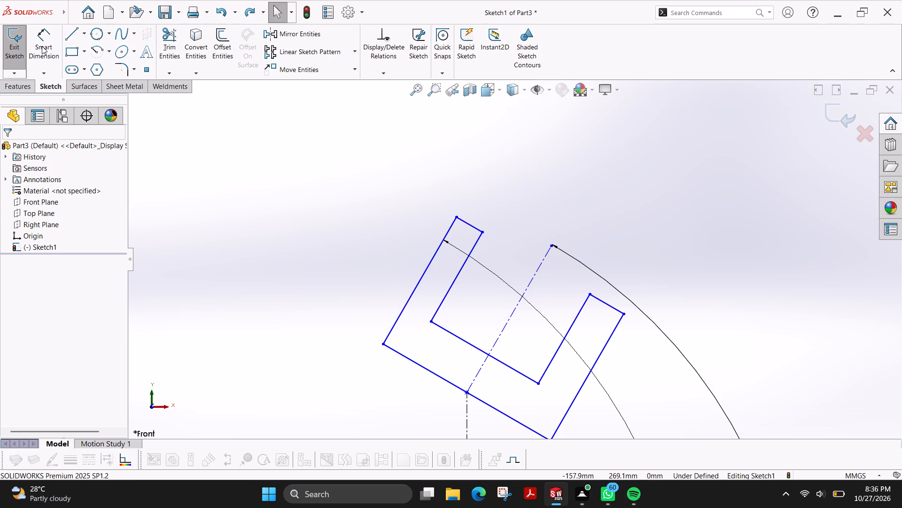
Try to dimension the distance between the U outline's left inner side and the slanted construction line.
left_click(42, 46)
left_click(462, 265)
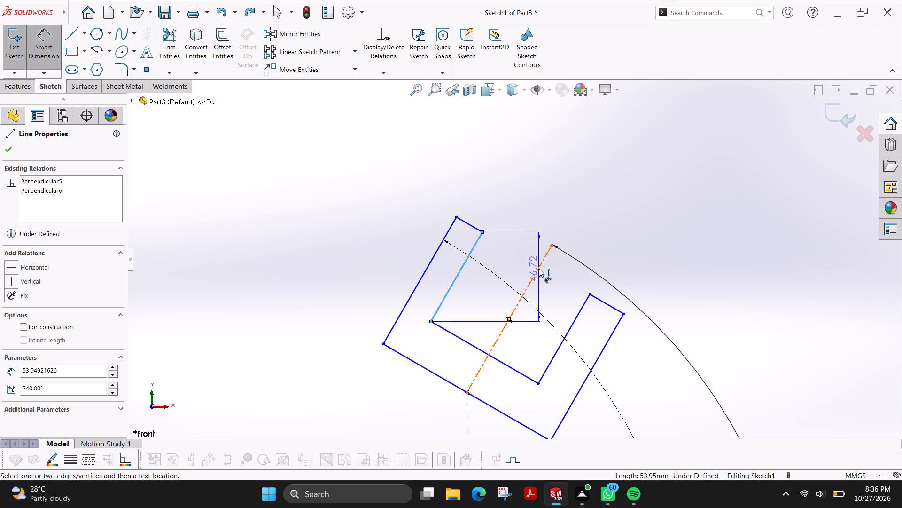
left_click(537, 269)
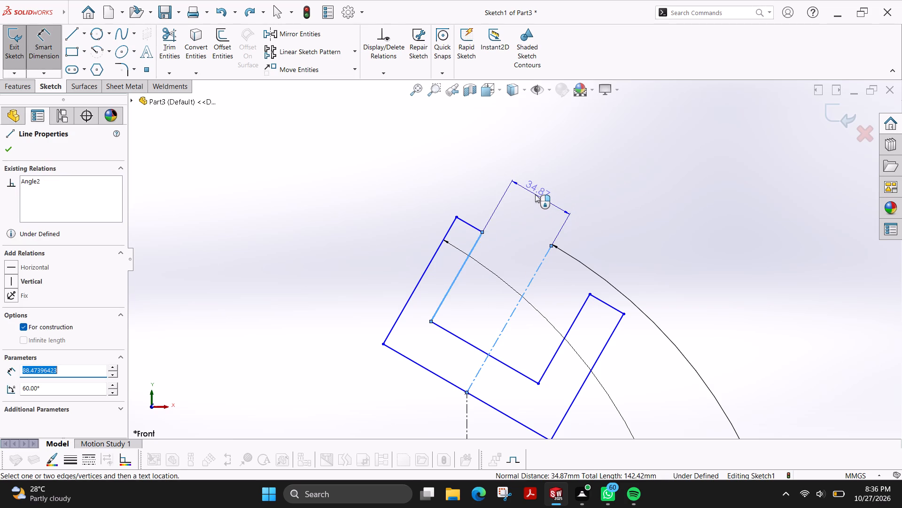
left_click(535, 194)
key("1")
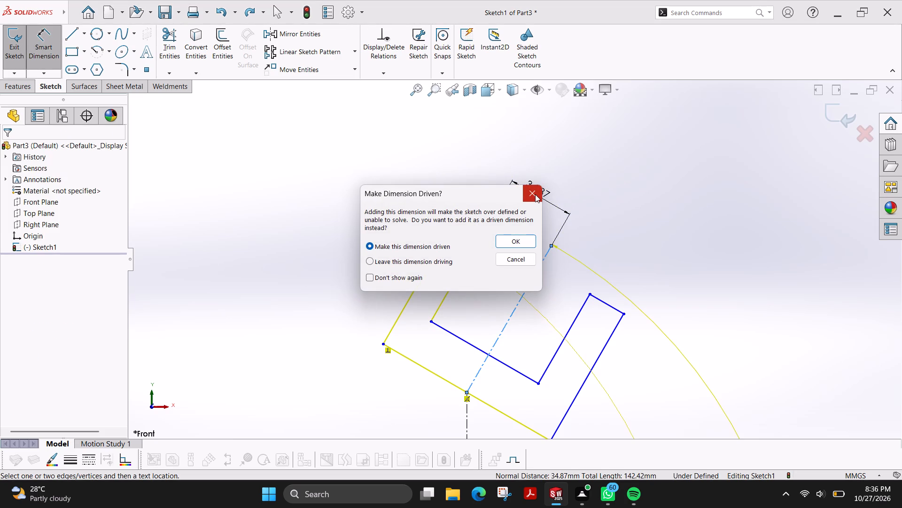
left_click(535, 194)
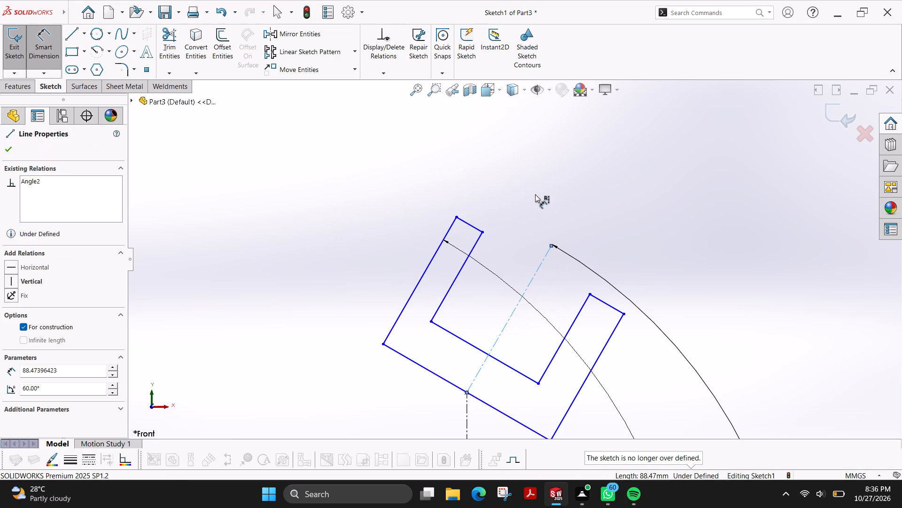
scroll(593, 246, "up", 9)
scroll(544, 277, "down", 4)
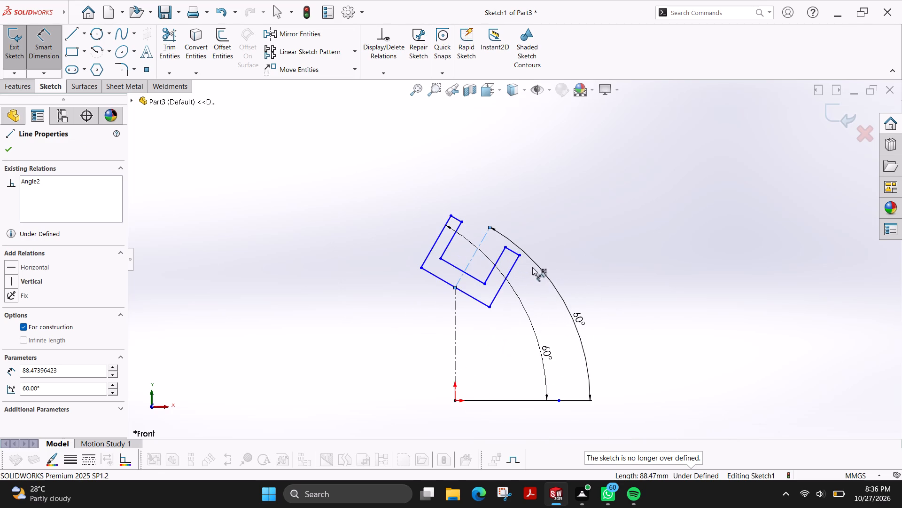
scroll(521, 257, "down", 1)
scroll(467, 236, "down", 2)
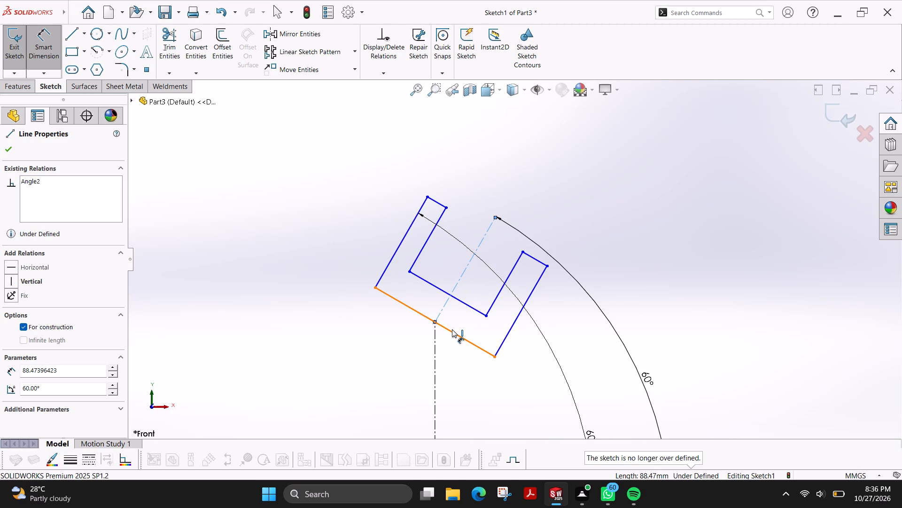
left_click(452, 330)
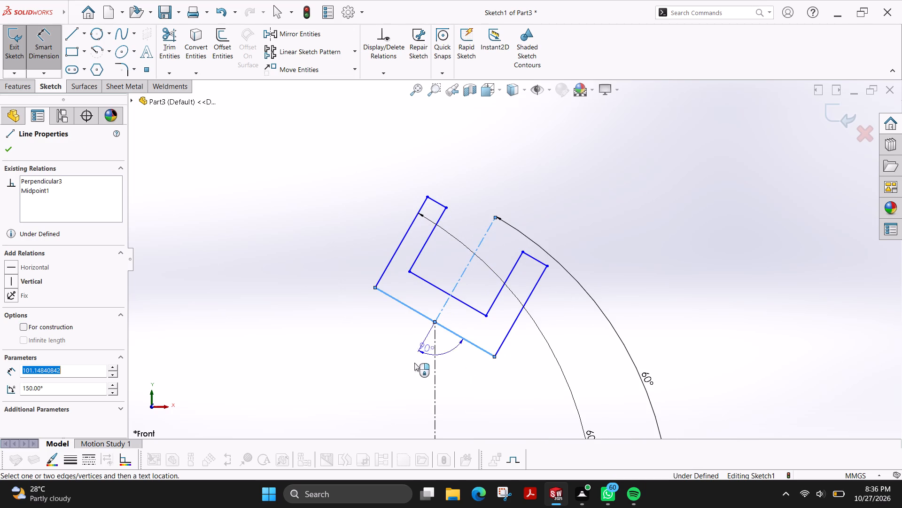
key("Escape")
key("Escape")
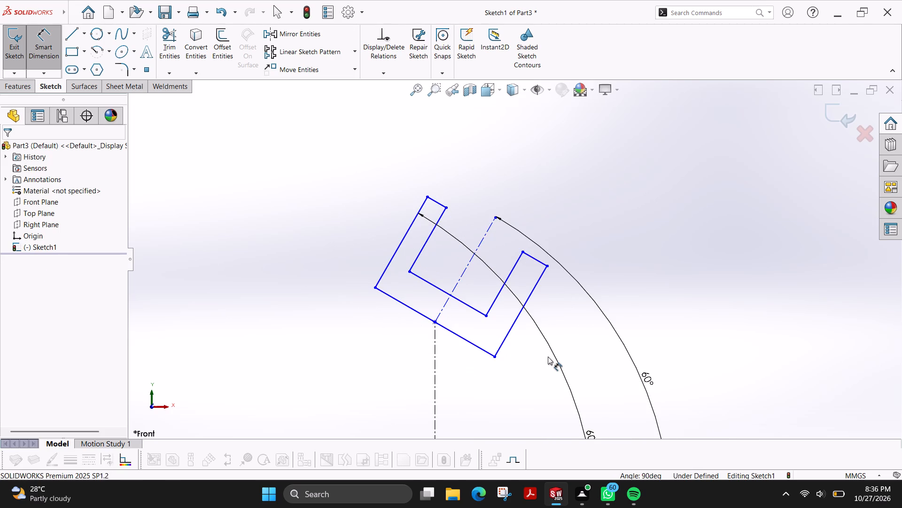
Delete the 60° angle dimension between the U outline's left outer side and the horizontal base line.
scroll(548, 357, "up", 3)
left_click(562, 360)
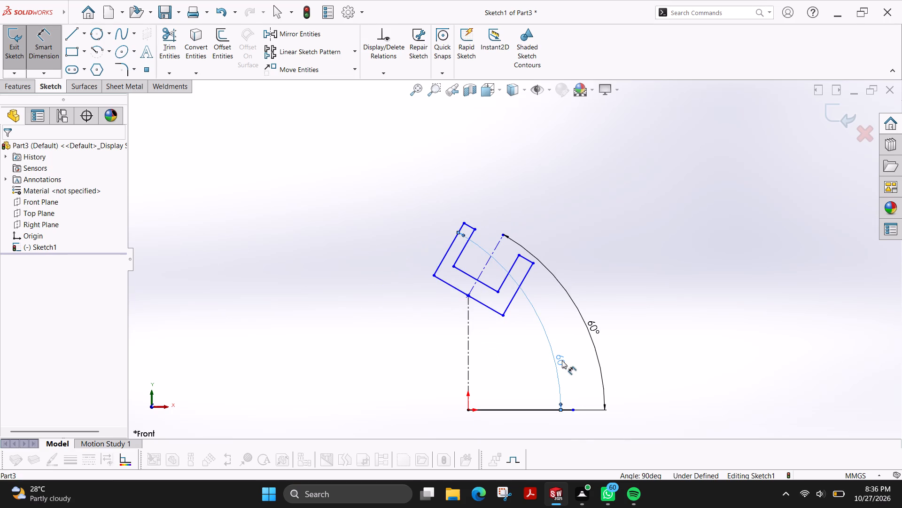
key("Delete")
scroll(508, 293, "up", 2)
scroll(498, 294, "down", 4)
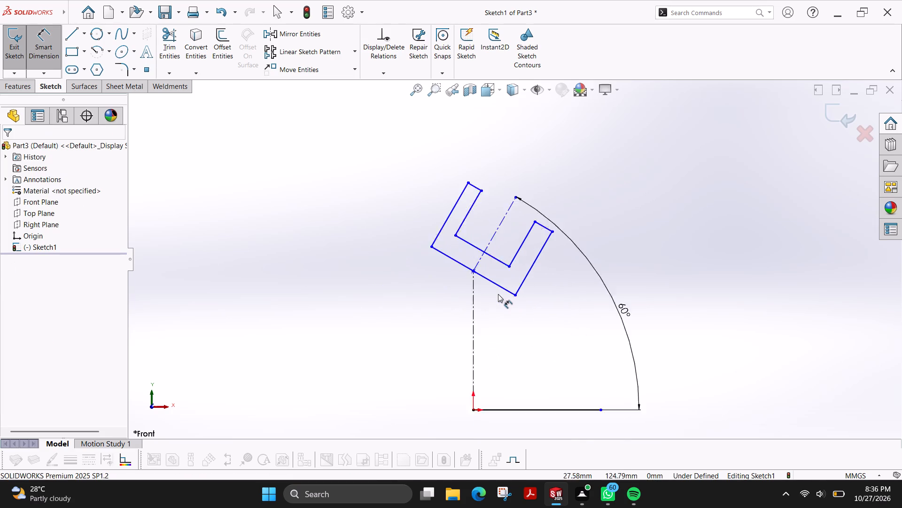
Dimension the distance from the U outline's left inner side to the slanted construction line at 15 mm.
scroll(535, 176, "up", 1)
scroll(533, 180, "down", 5)
scroll(532, 323, "up", 2)
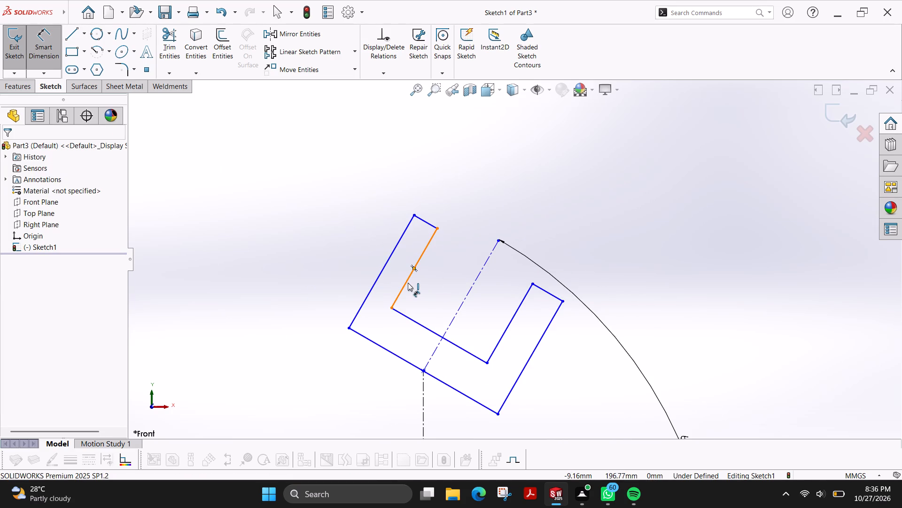
left_click(413, 322)
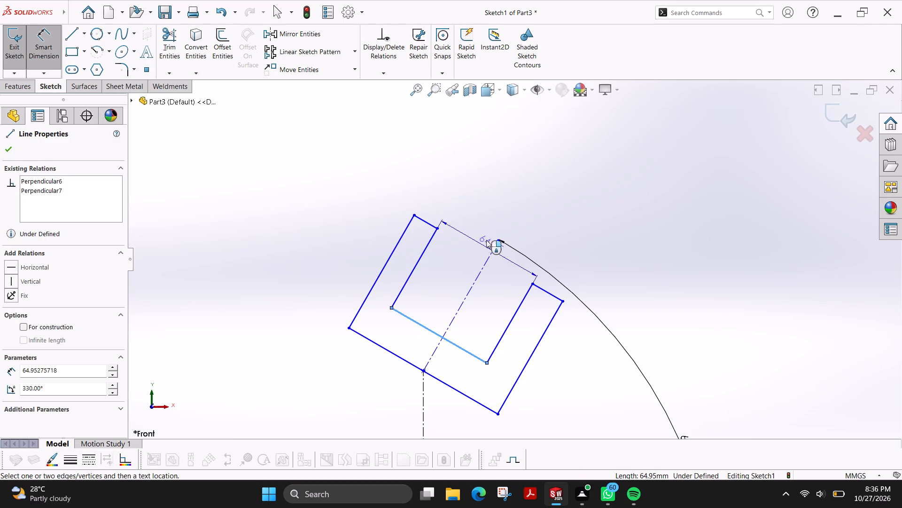
key("Escape")
left_click(421, 255)
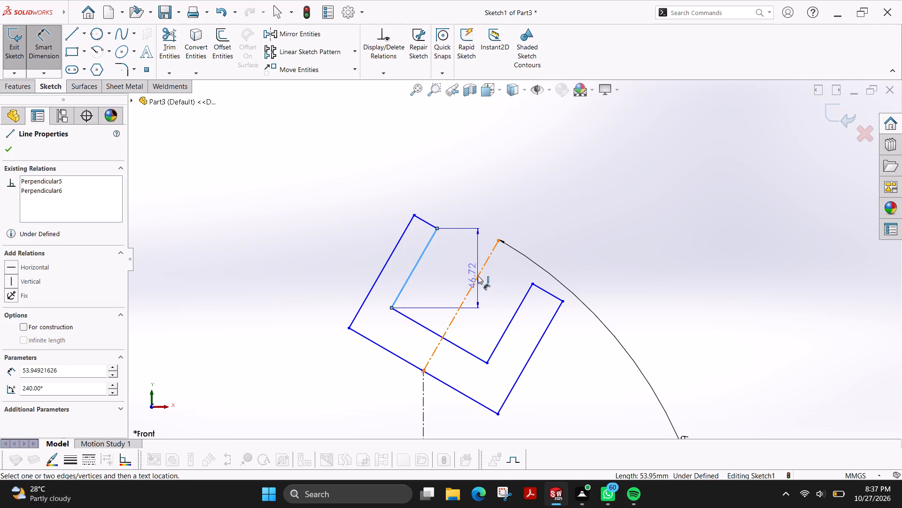
left_click(478, 276)
left_click(495, 182)
type("15")
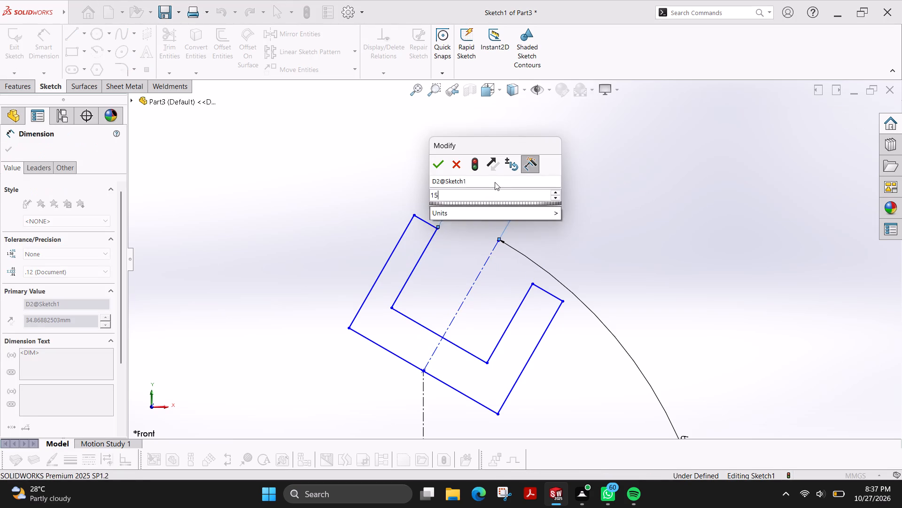
key("Return")
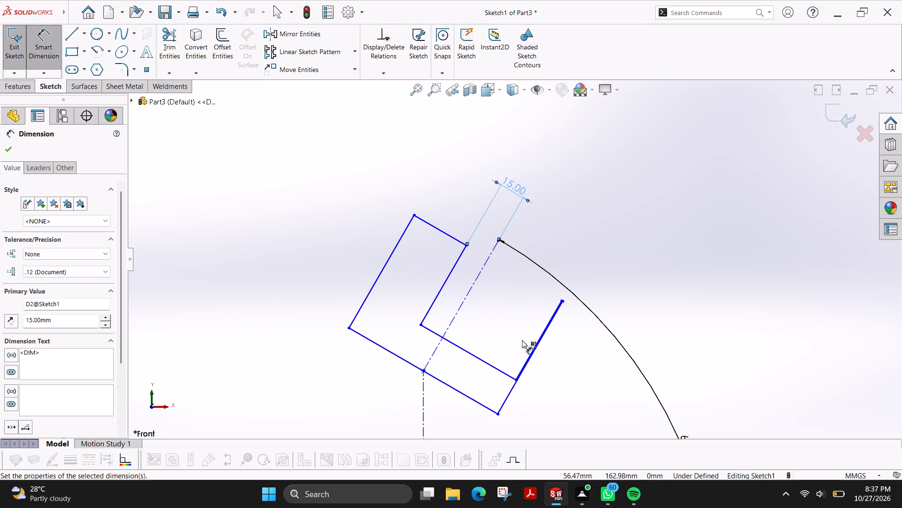
Dimension the distance from the slanted construction line to the U outline's right inner side at 15 mm.
scroll(526, 343, "down", 6)
left_click(520, 346)
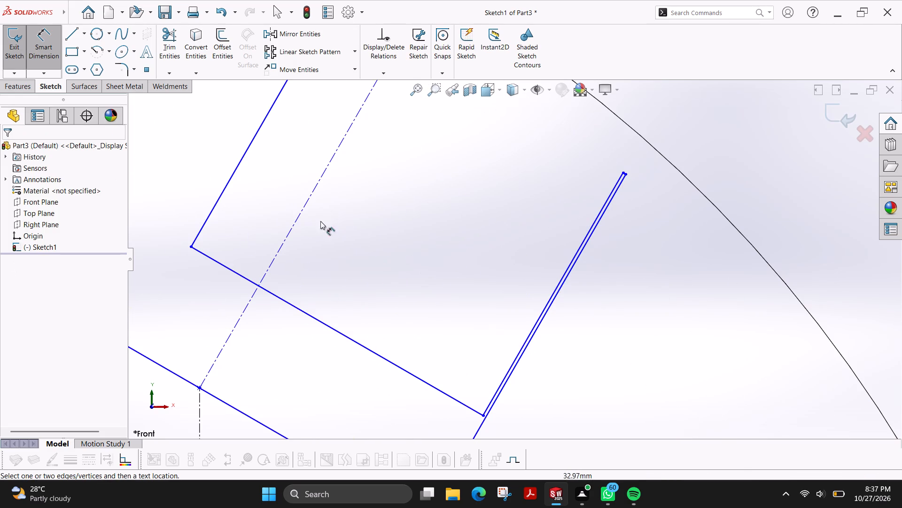
left_click(300, 210)
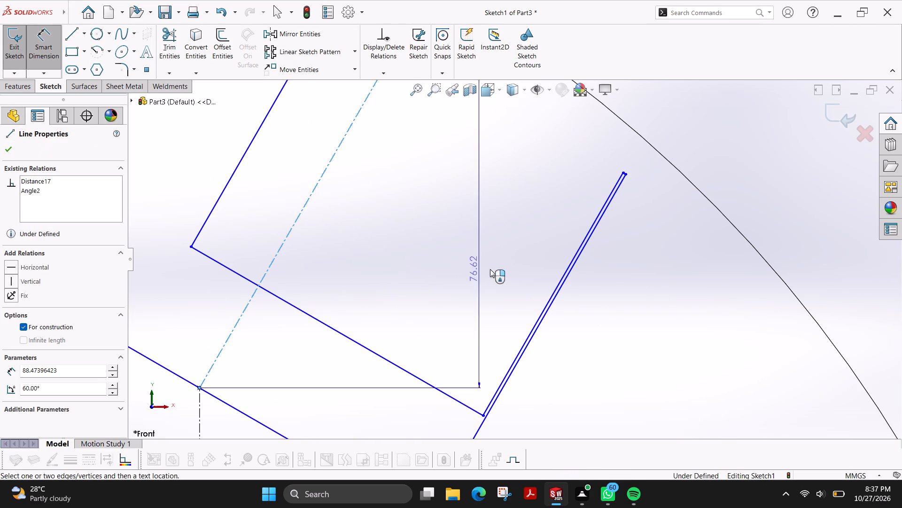
left_click(555, 289)
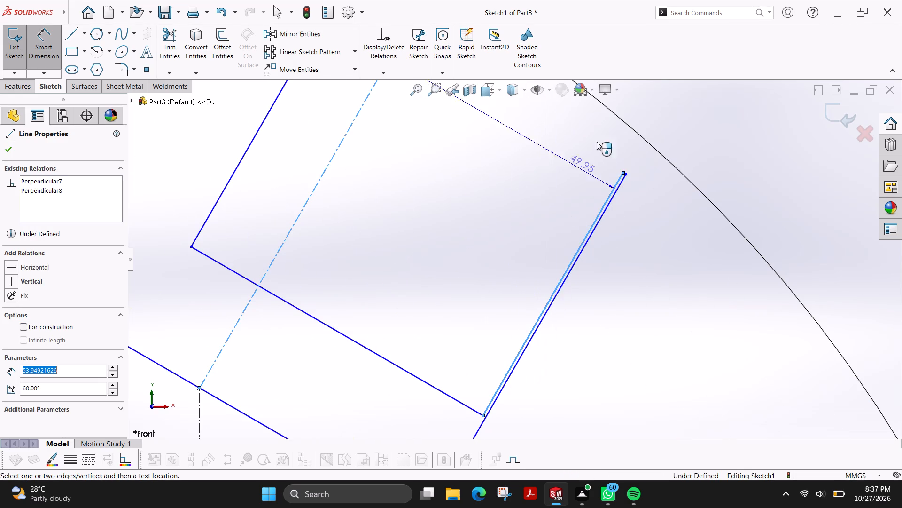
scroll(599, 134, "up", 5)
left_click(574, 151)
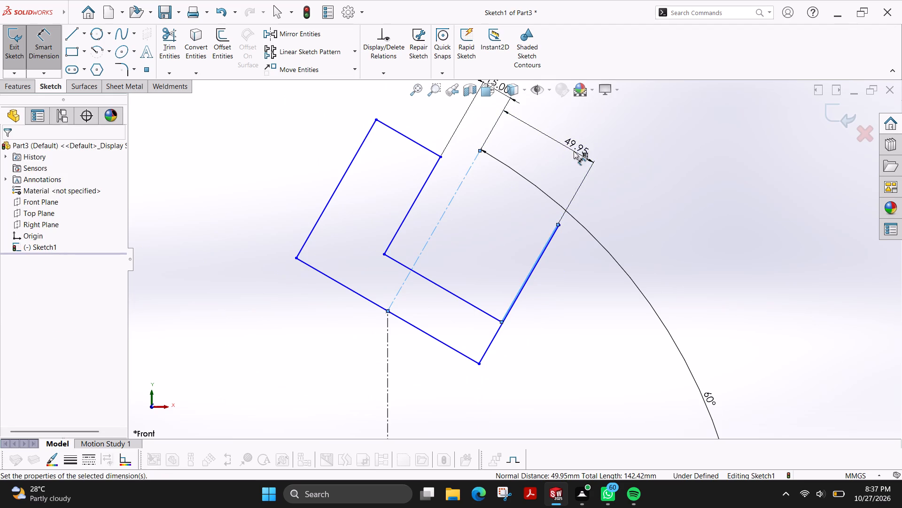
type("15")
key("Return")
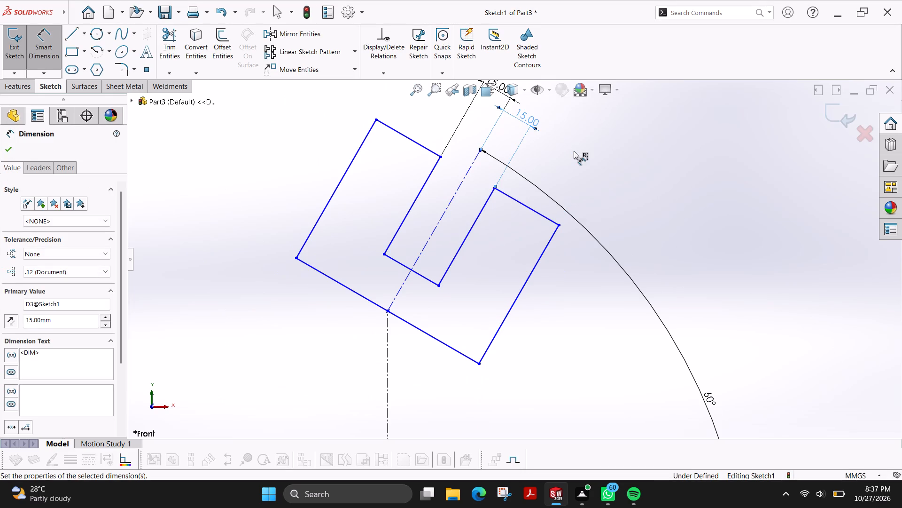
Reposition the two 15 mm slot dimensions side by side above the slot opening.
scroll(567, 150, "up", 2)
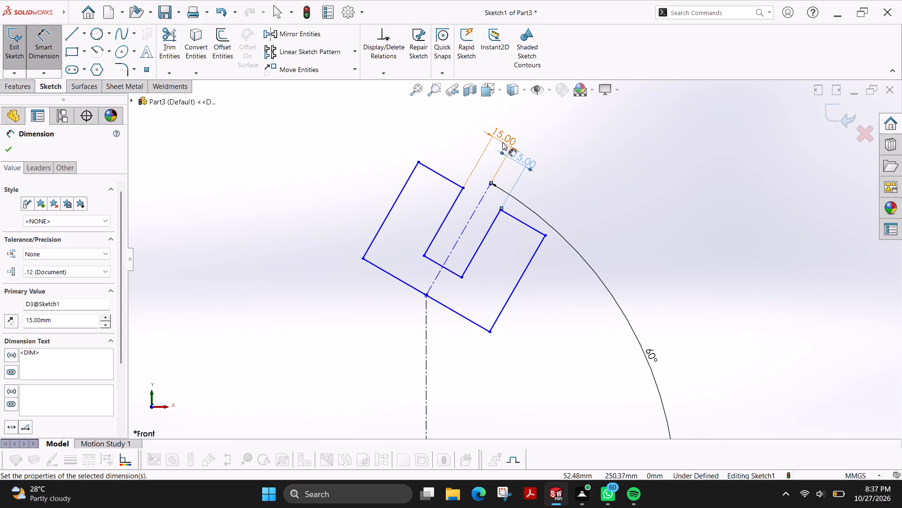
left_click_drag(502, 142, 482, 157)
left_click_drag(520, 160, 518, 167)
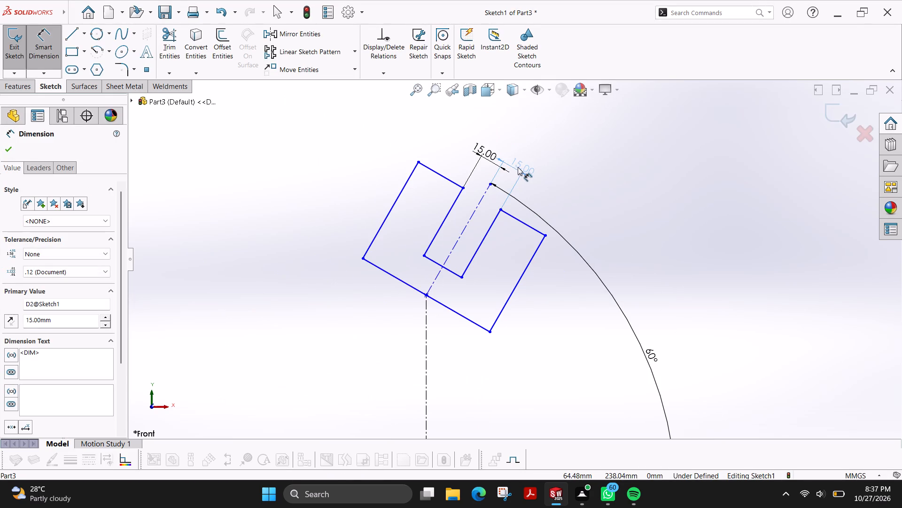
left_click_drag(518, 167, 514, 171)
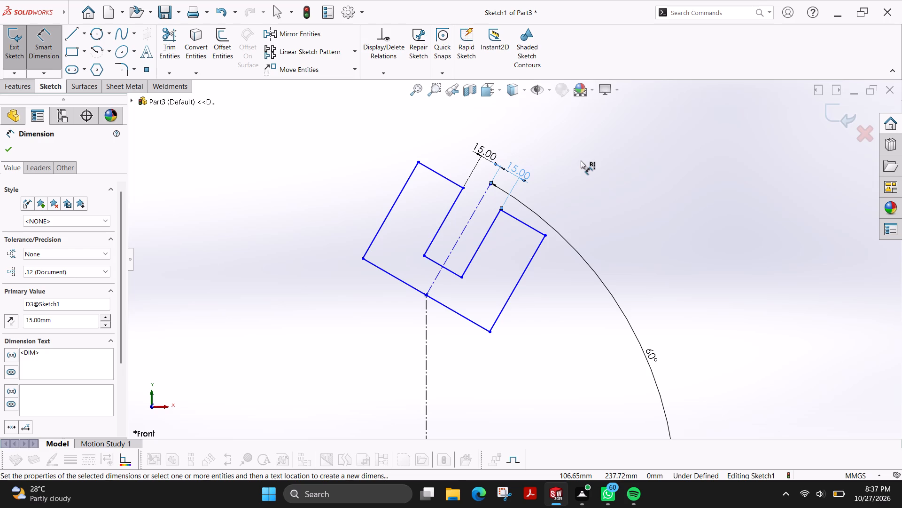
Dimension the overall width between the U outline's two outer sides at 50 mm.
left_click(406, 183)
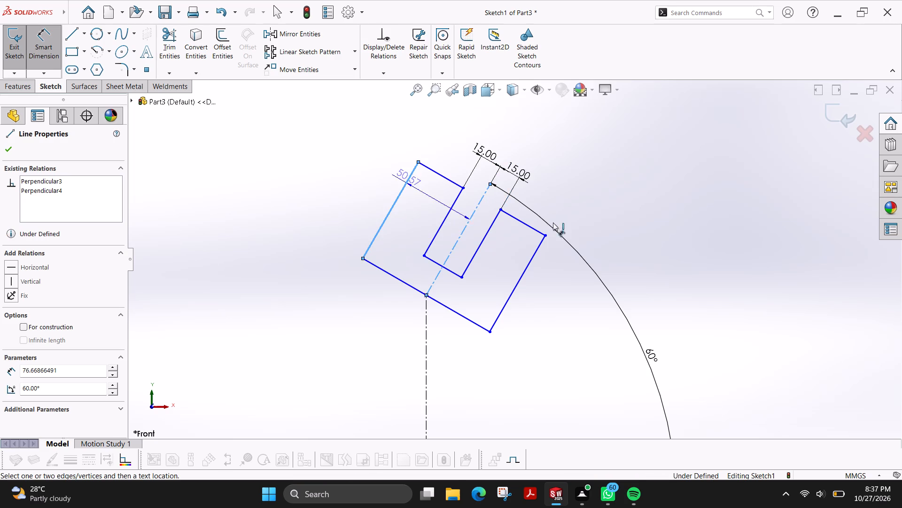
left_click(534, 254)
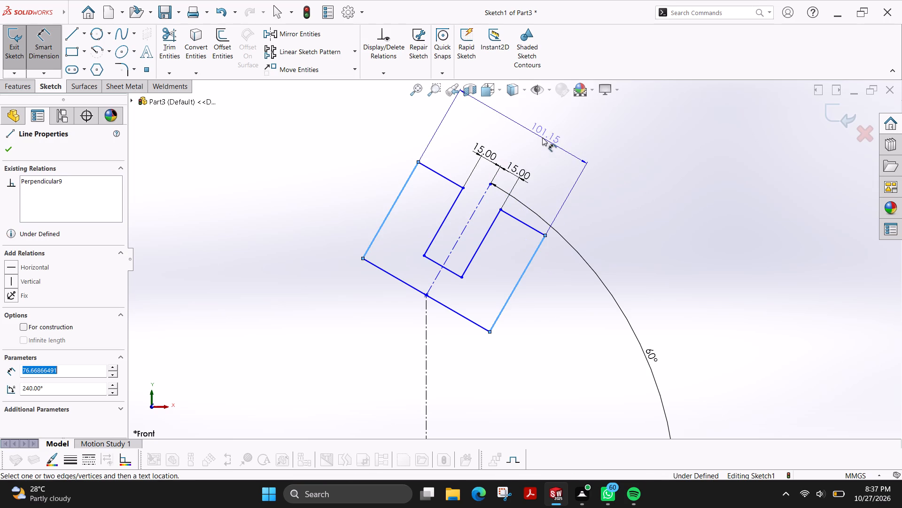
left_click(536, 135)
type("50")
key("Return")
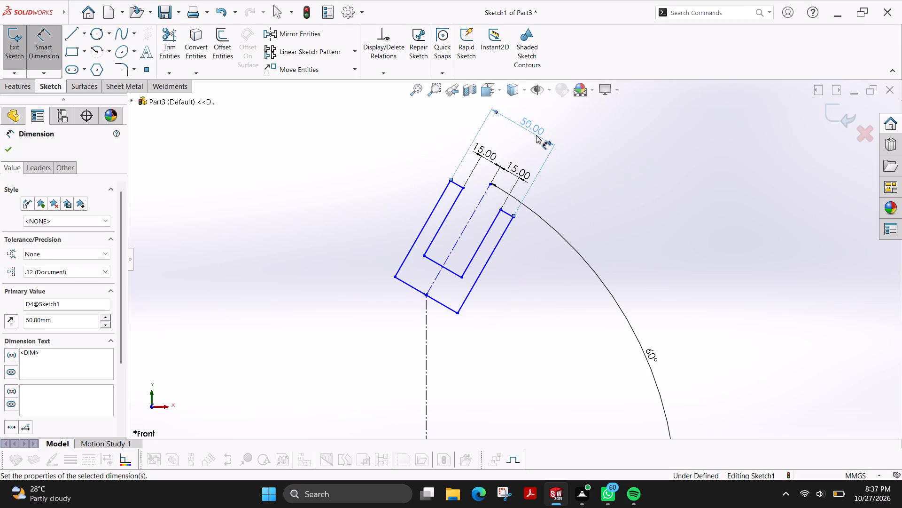
Dimension the right prong at 25 mm from the slot bottom to the prong's end edge.
scroll(560, 206, "down", 1)
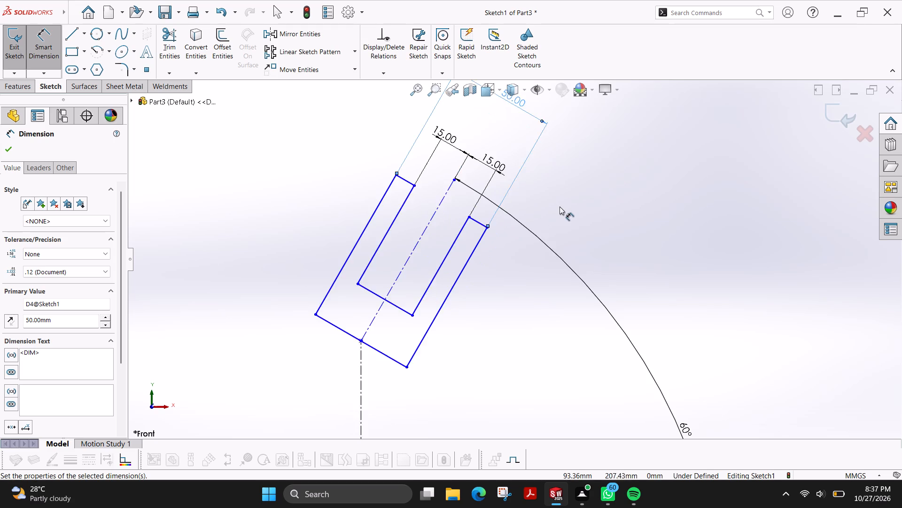
scroll(560, 206, "down", 2)
left_click(365, 327)
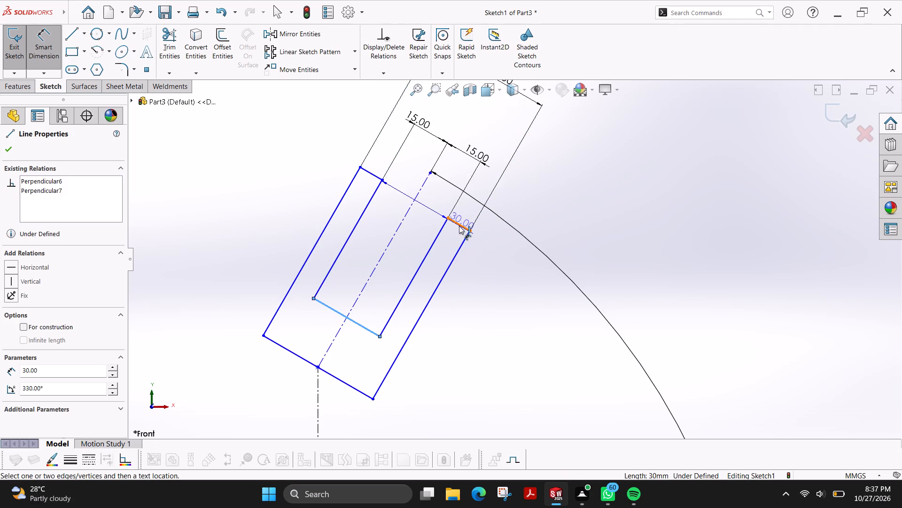
left_click(459, 226)
left_click(493, 338)
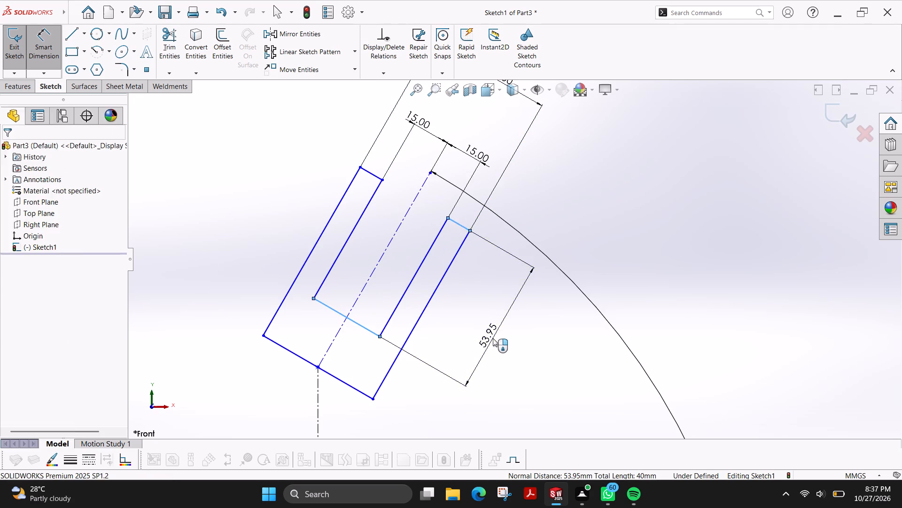
type("25")
key("Return")
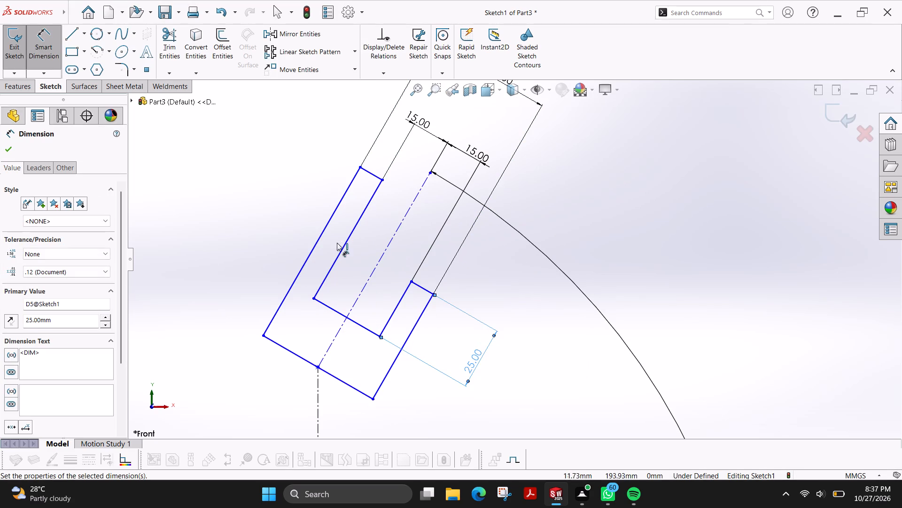
Dimension the left prong at 25 mm from the slot bottom to the prong's end edge.
left_click(325, 305)
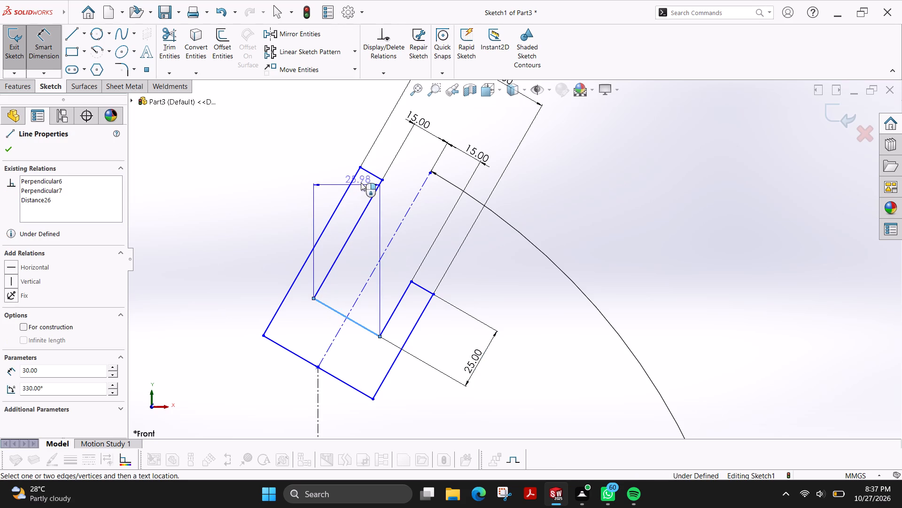
left_click(368, 170)
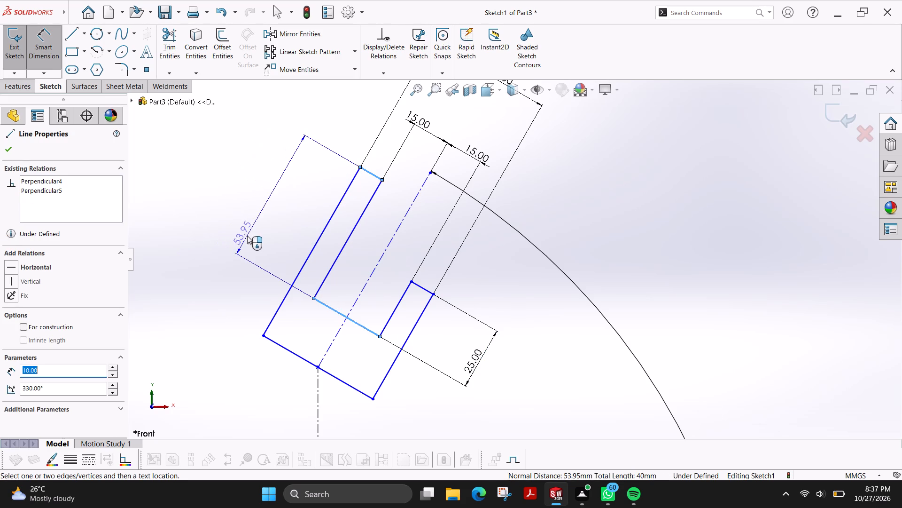
left_click(251, 222)
type("25")
key("Return")
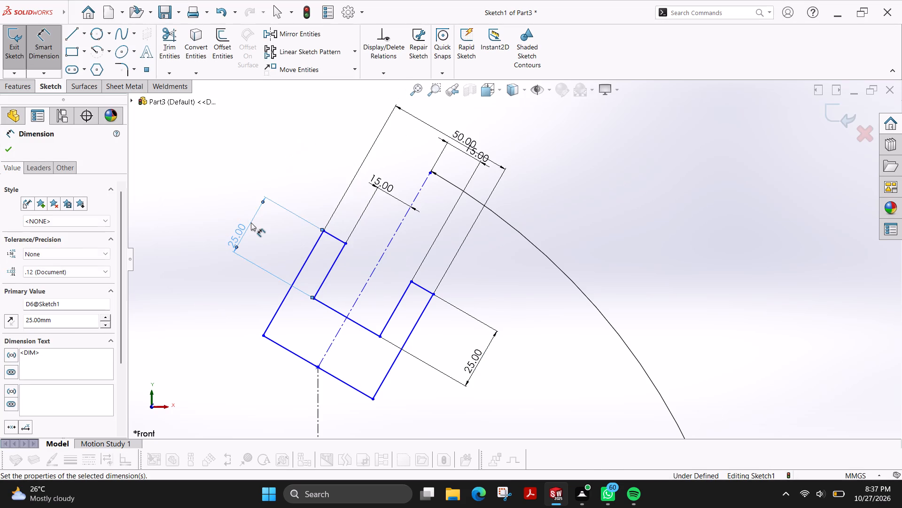
Dimension the U outline's overall height at 35 mm from its outer base edge to the left prong's end edge.
scroll(375, 316, "up", 2)
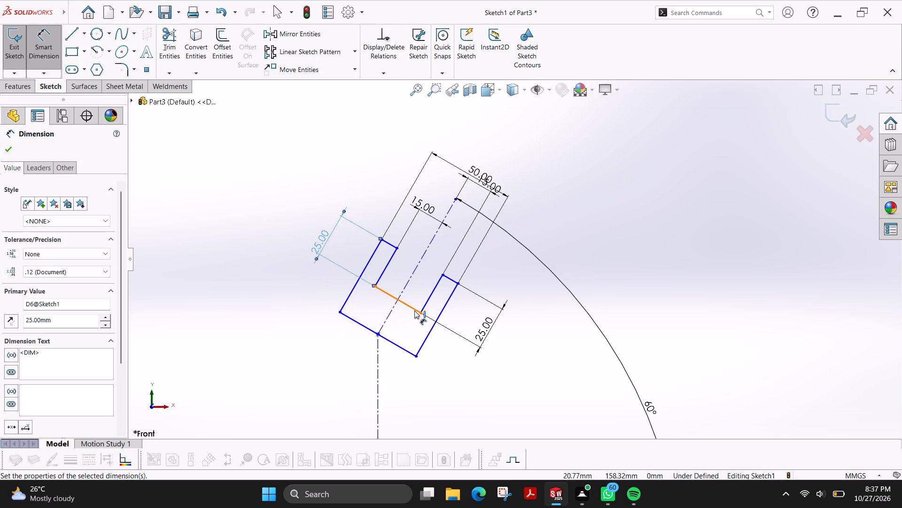
scroll(424, 306, "down", 1)
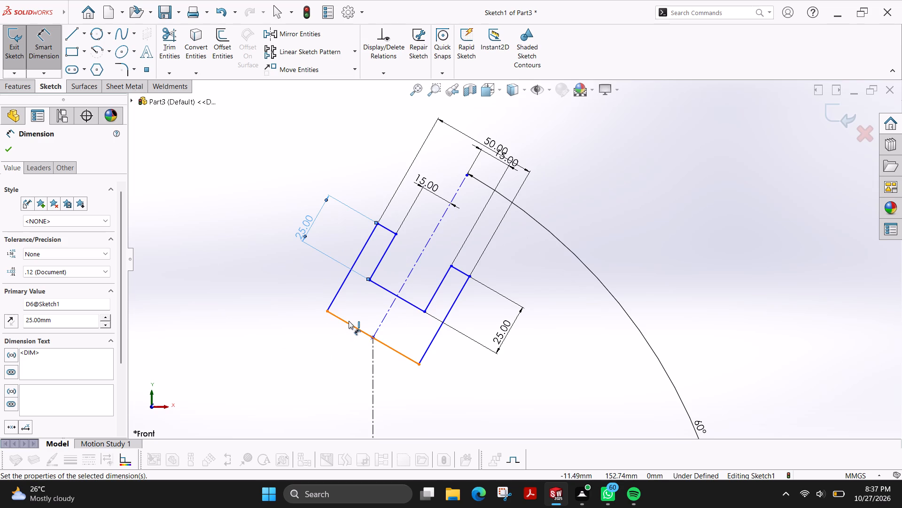
left_click(347, 322)
left_click(387, 229)
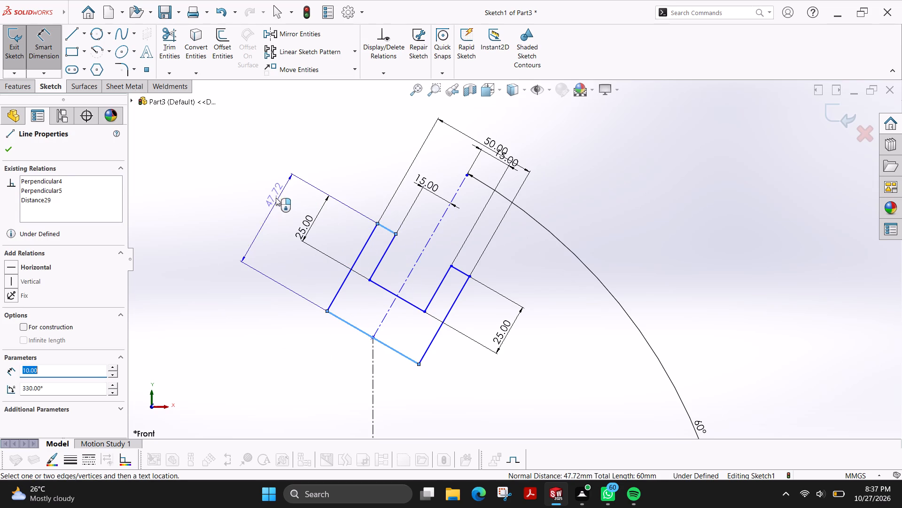
left_click(255, 192)
type("35")
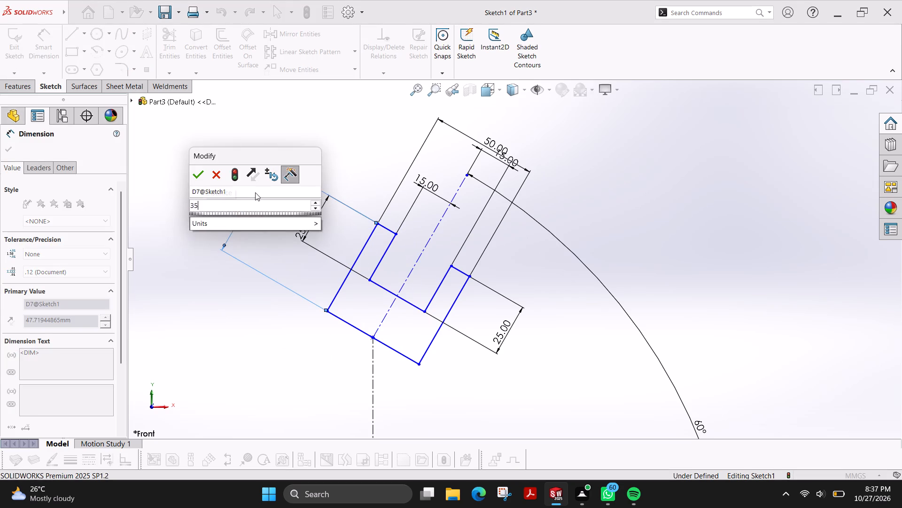
key("Return")
scroll(466, 255, "up", 3)
scroll(495, 329, "up", 3)
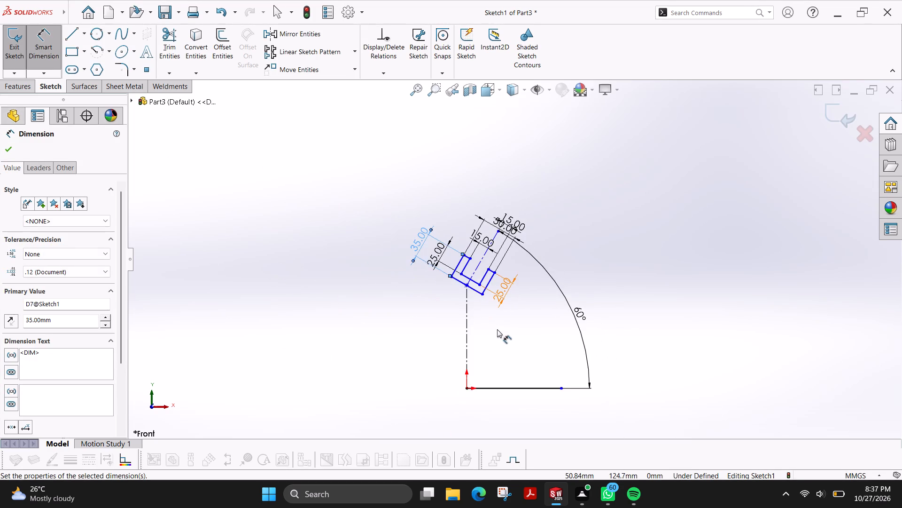
scroll(566, 281, "down", 2)
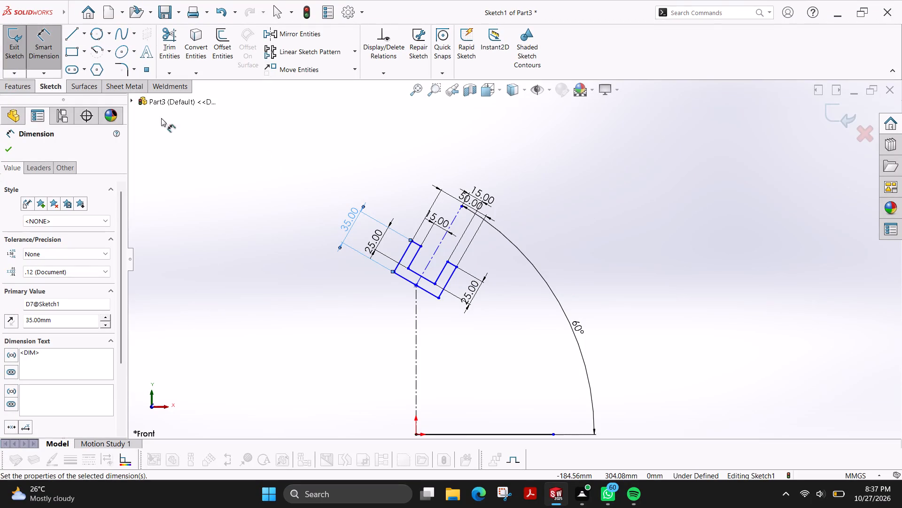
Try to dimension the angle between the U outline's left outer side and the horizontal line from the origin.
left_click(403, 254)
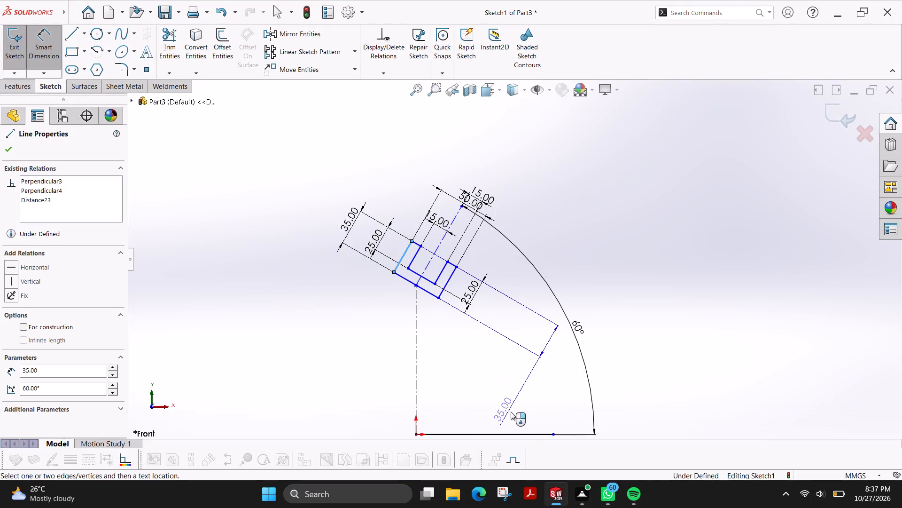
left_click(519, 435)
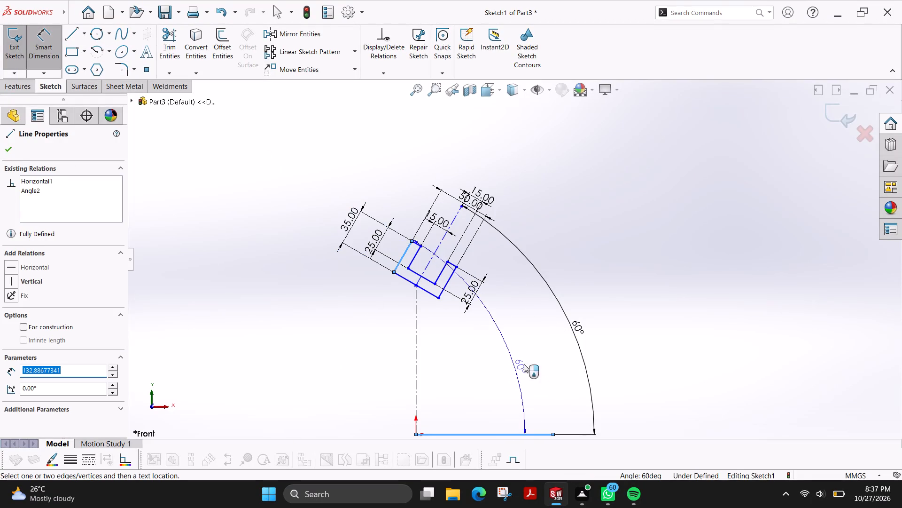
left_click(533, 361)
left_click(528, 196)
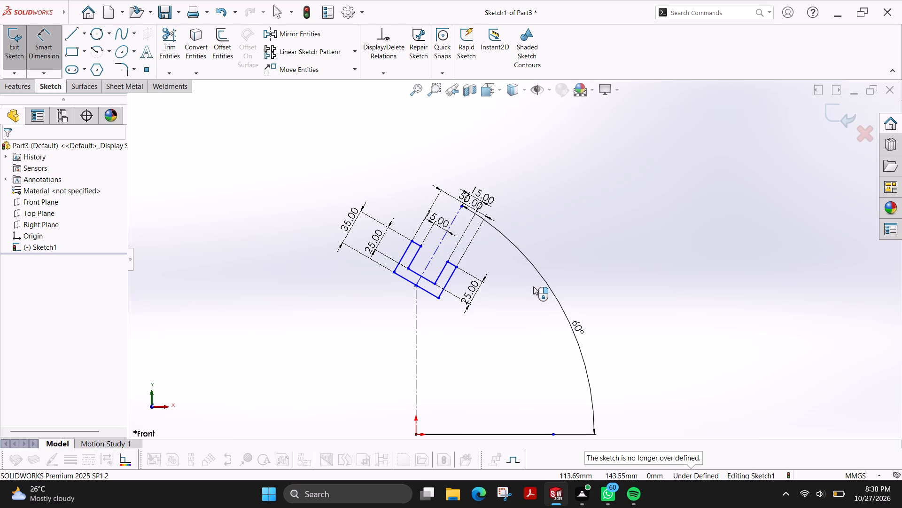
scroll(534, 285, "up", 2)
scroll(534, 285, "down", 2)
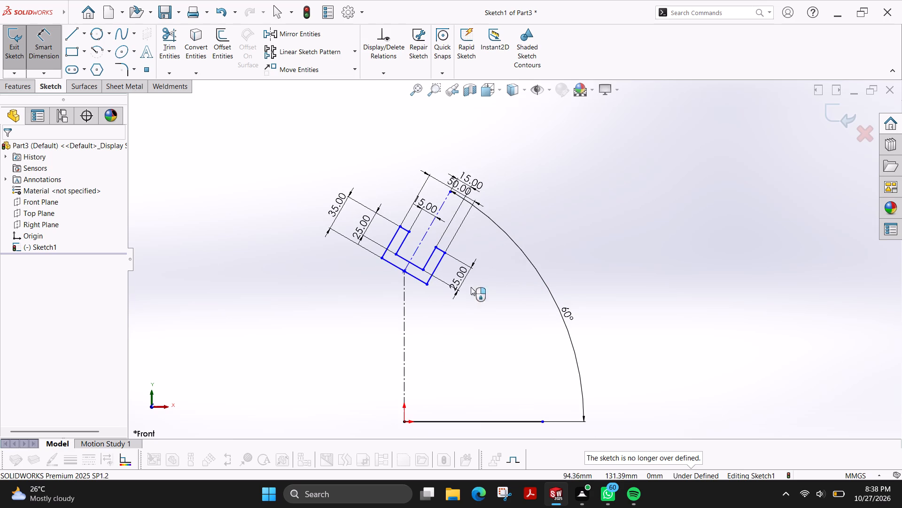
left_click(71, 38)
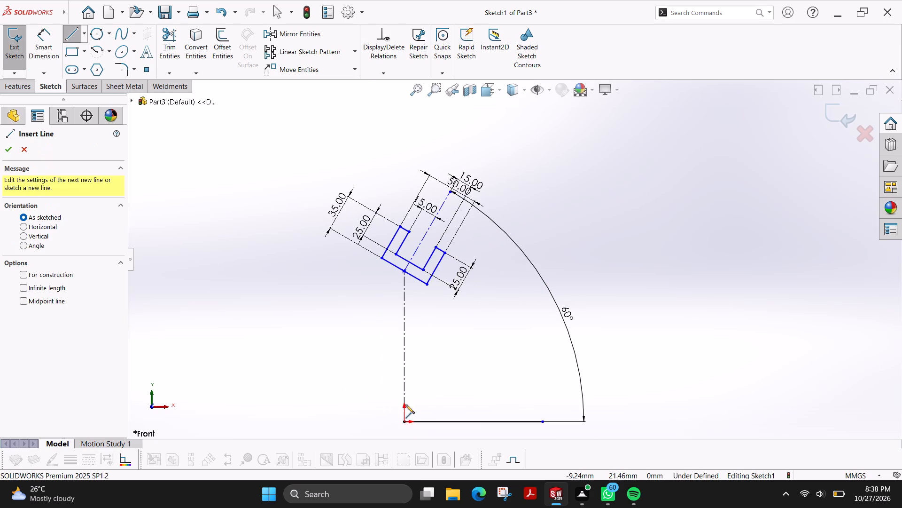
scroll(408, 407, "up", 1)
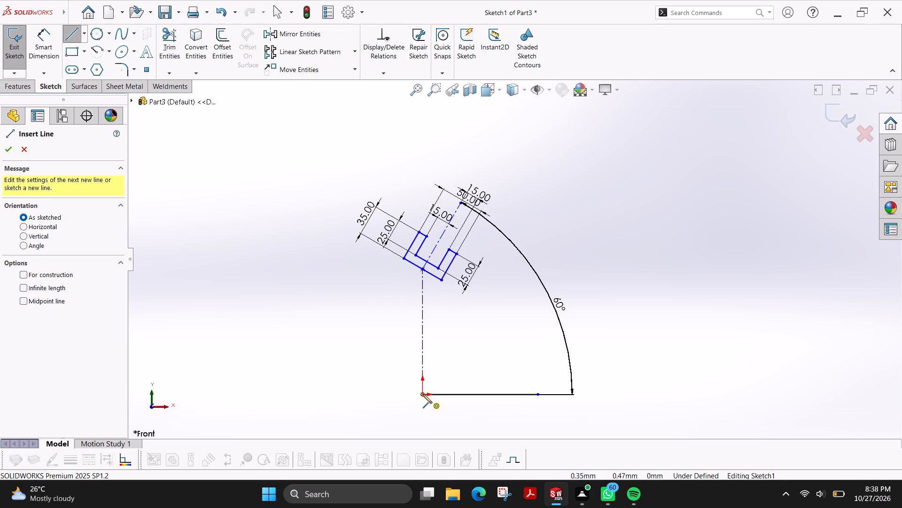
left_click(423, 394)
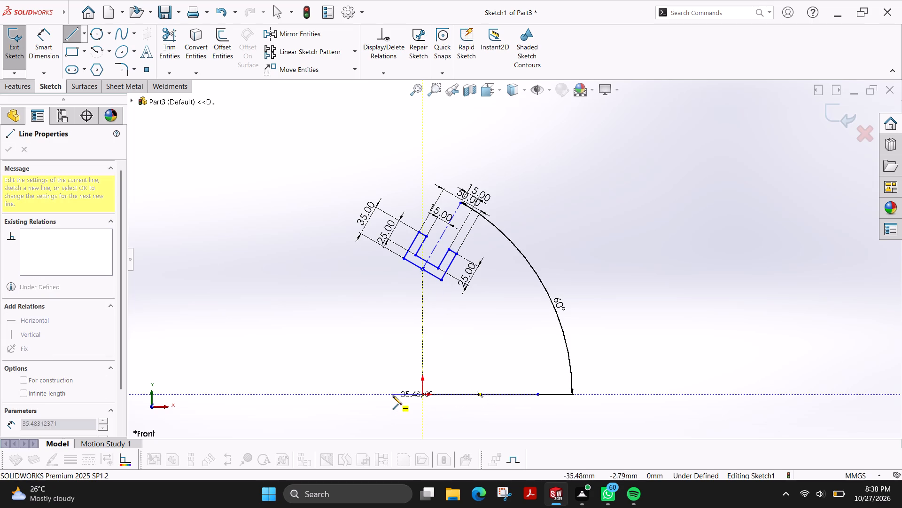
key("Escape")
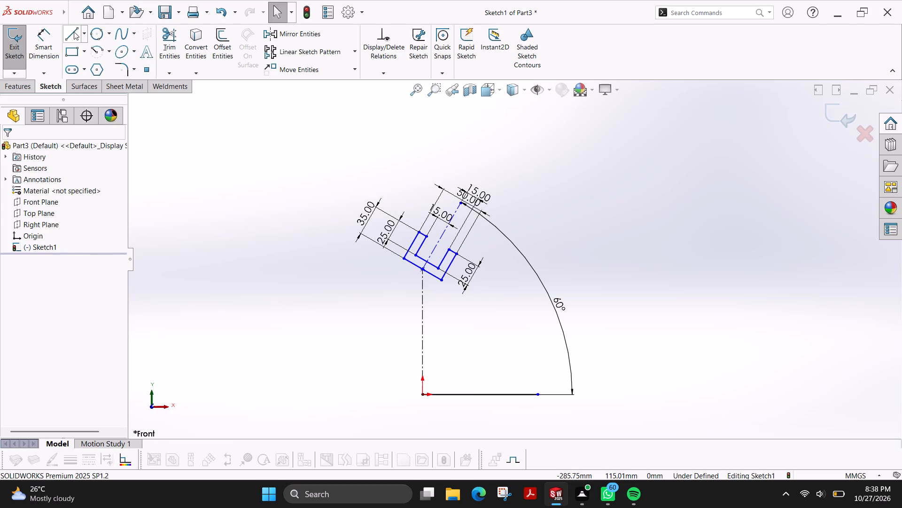
Sketch a horizontal midpoint line about 161 mm long, centred on the origin.
left_click(74, 32)
left_click(51, 297)
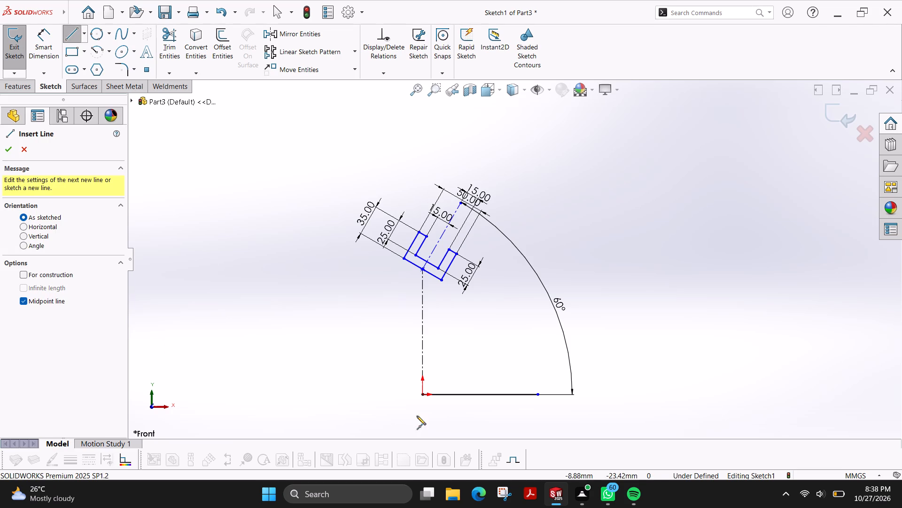
left_click(421, 395)
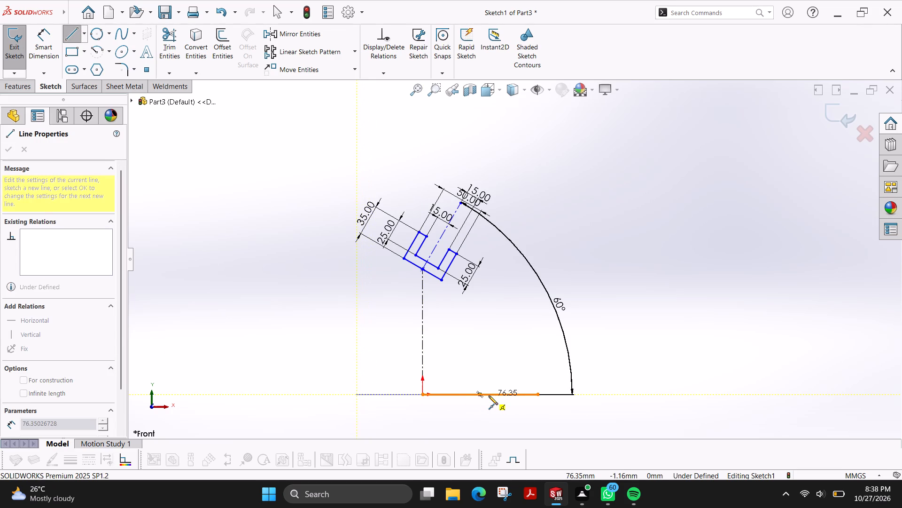
left_click(492, 396)
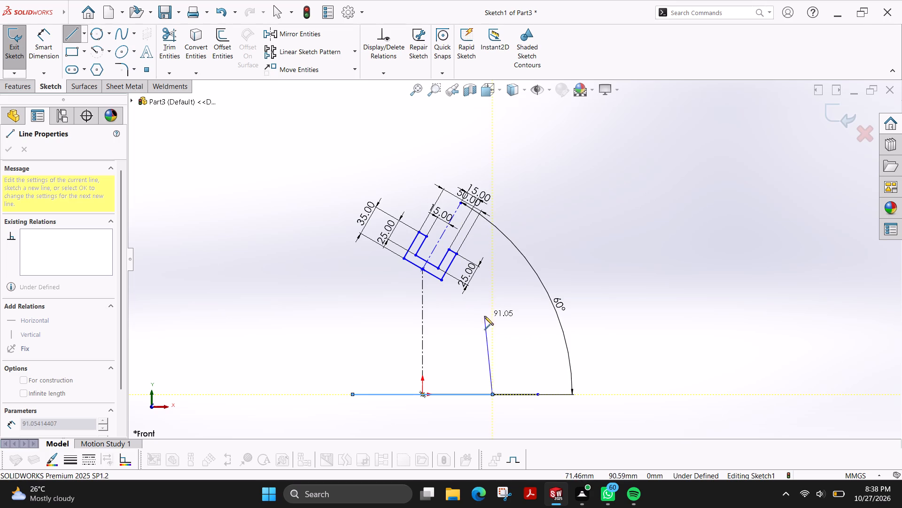
key("Escape")
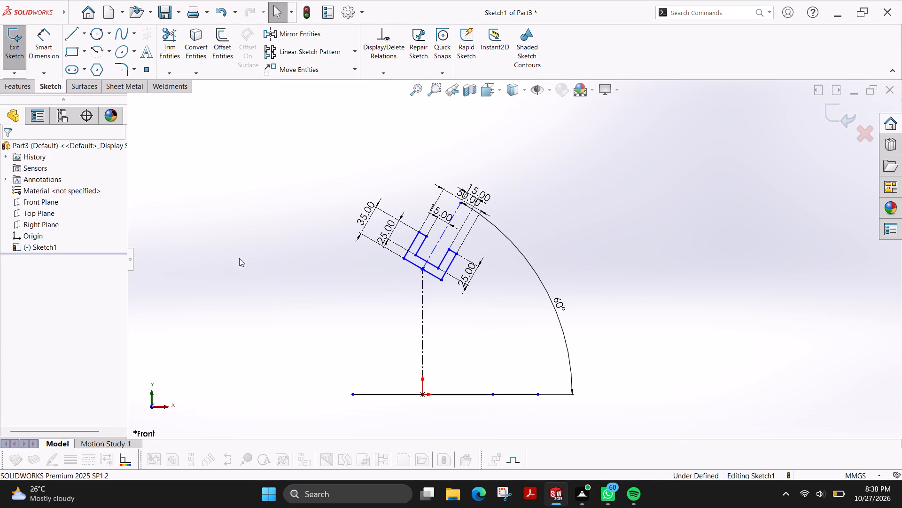
Dimension the horizontal midpoint line's length at 80 mm.
left_click(43, 50)
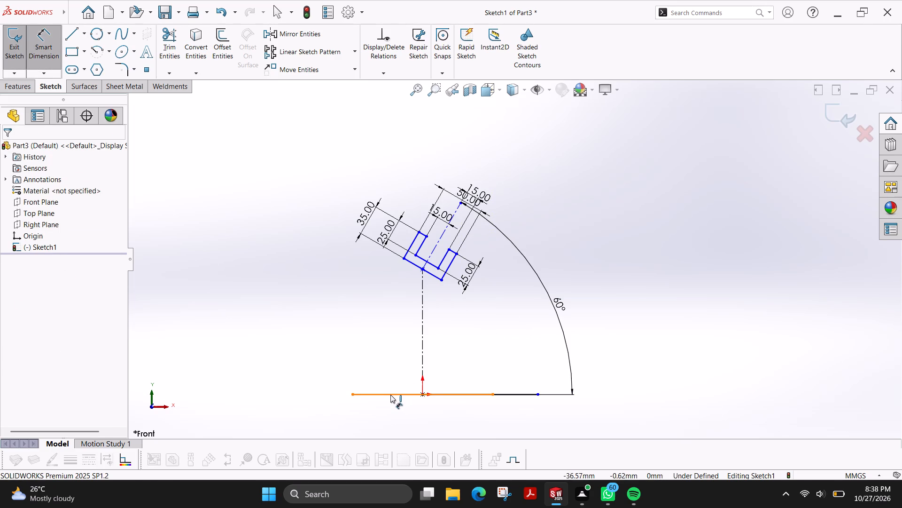
left_click(390, 395)
scroll(442, 420, "up", 2)
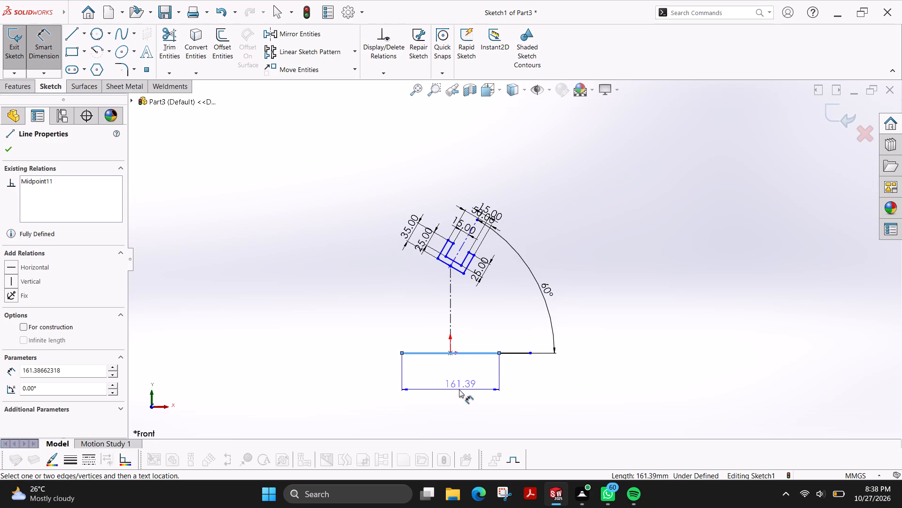
left_click(459, 389)
type("80")
key("Return")
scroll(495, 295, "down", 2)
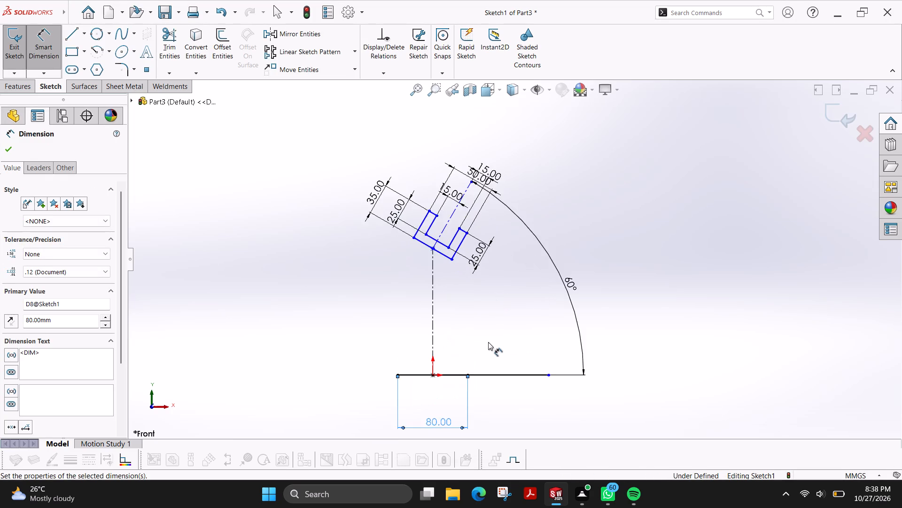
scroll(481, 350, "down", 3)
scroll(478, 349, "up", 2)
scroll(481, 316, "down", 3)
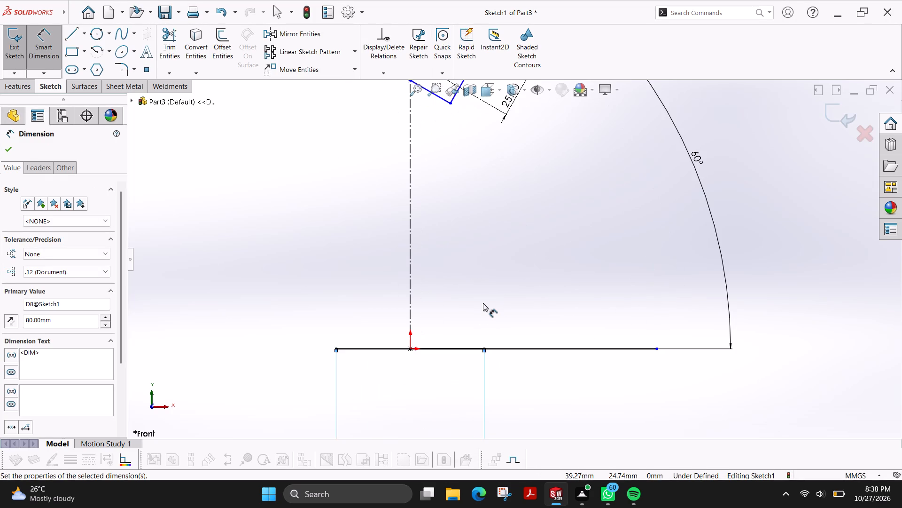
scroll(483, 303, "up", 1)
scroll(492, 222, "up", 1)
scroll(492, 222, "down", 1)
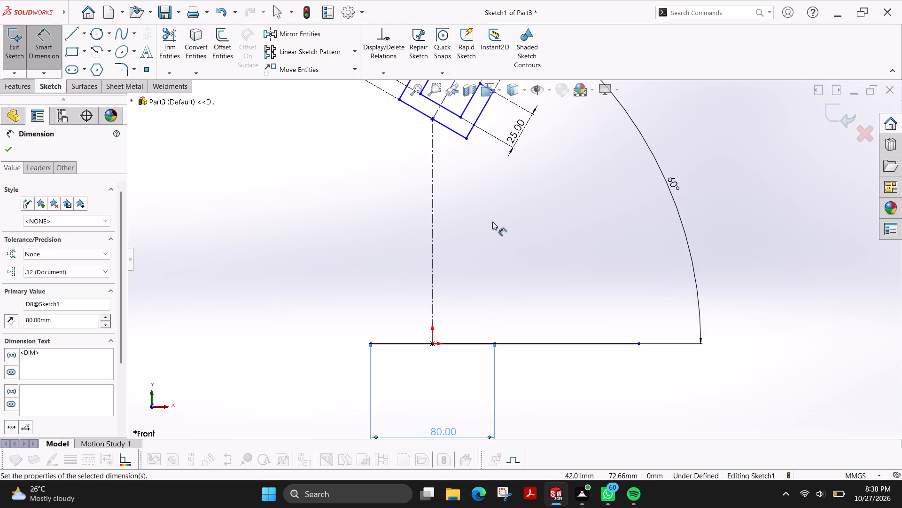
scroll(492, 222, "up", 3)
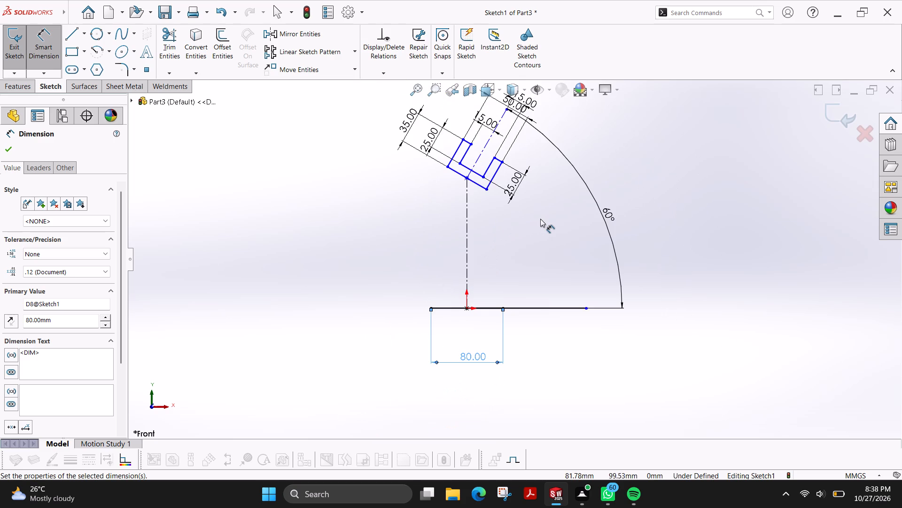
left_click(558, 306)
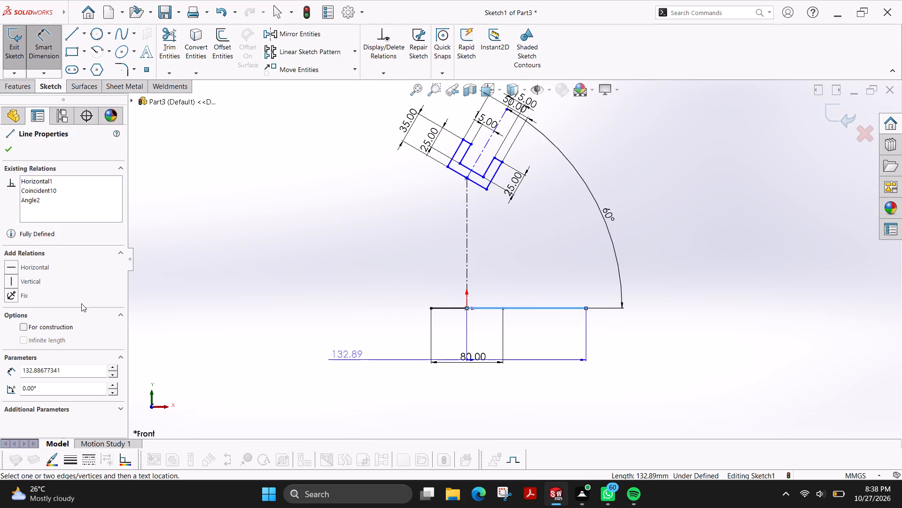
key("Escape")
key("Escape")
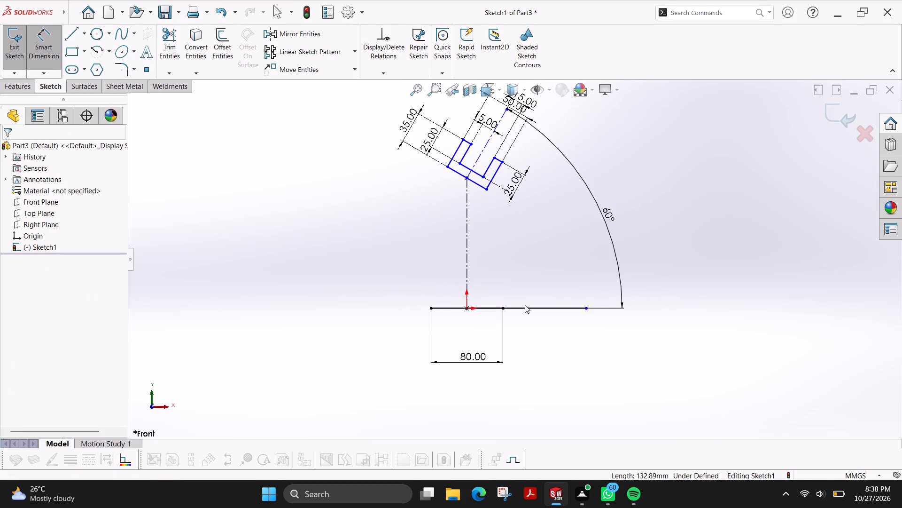
Convert the longer horizontal line running from the origin to the 60° dimension into construction geometry.
left_click(566, 310)
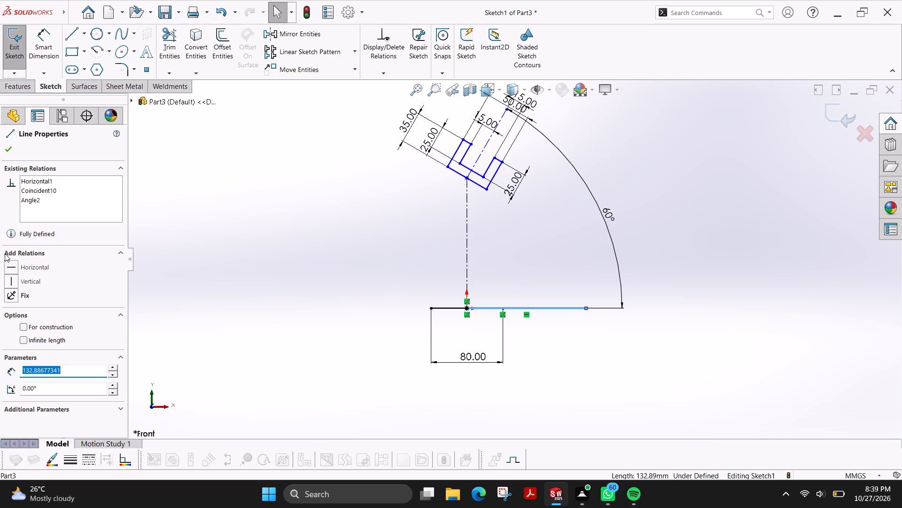
left_click(28, 328)
left_click(13, 148)
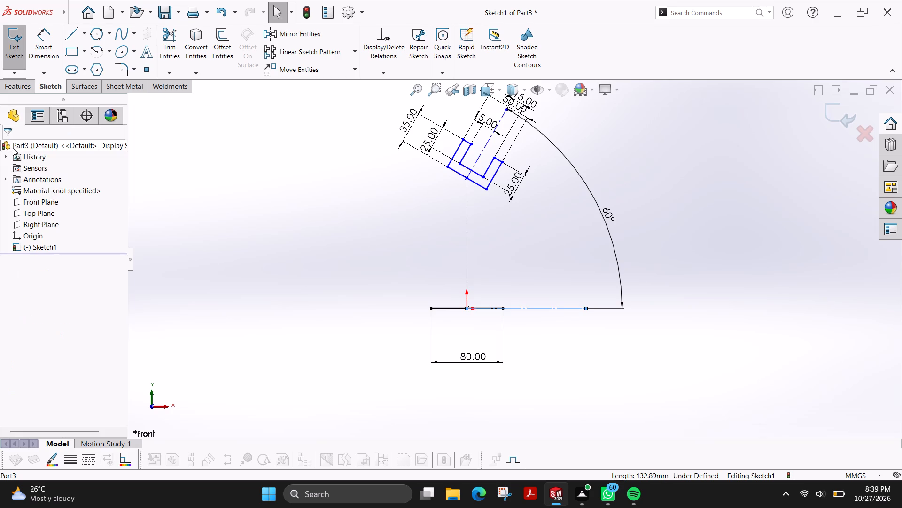
key("Escape")
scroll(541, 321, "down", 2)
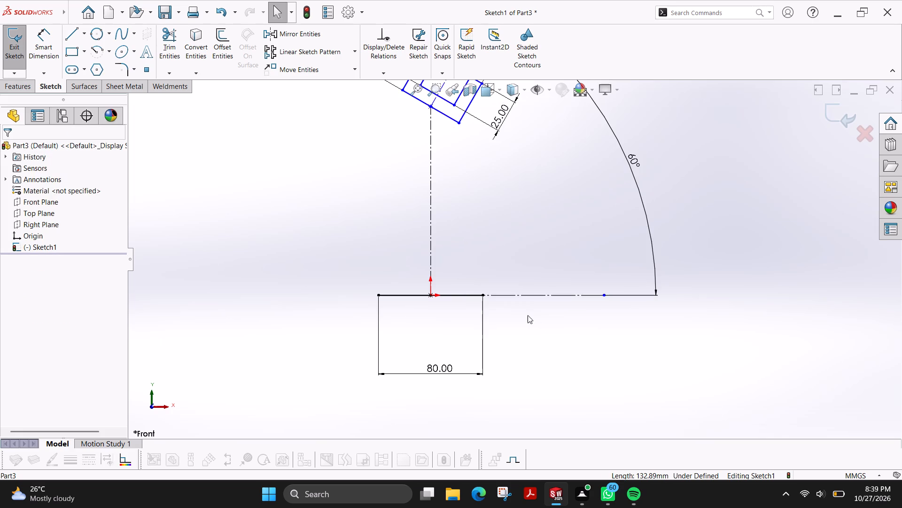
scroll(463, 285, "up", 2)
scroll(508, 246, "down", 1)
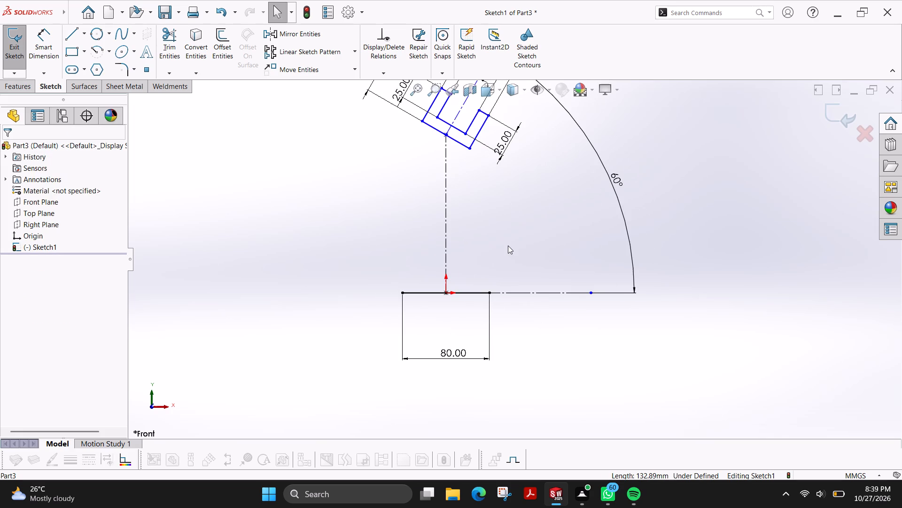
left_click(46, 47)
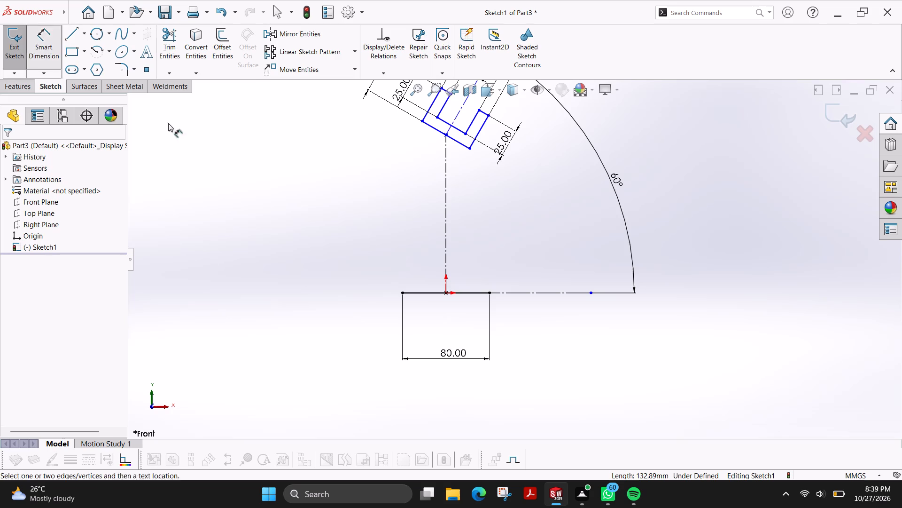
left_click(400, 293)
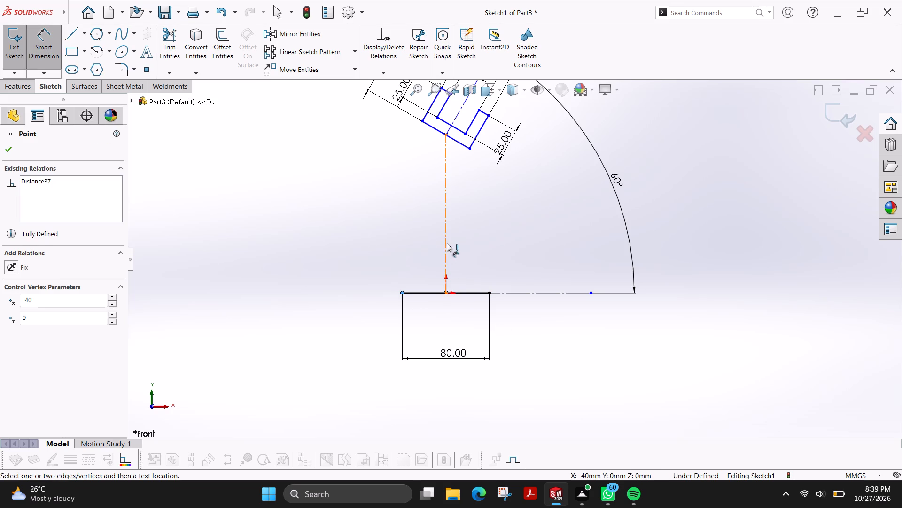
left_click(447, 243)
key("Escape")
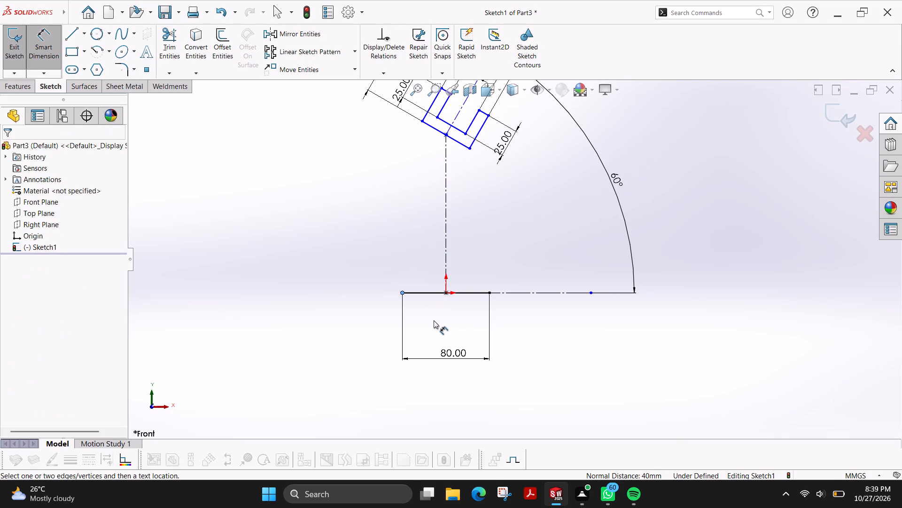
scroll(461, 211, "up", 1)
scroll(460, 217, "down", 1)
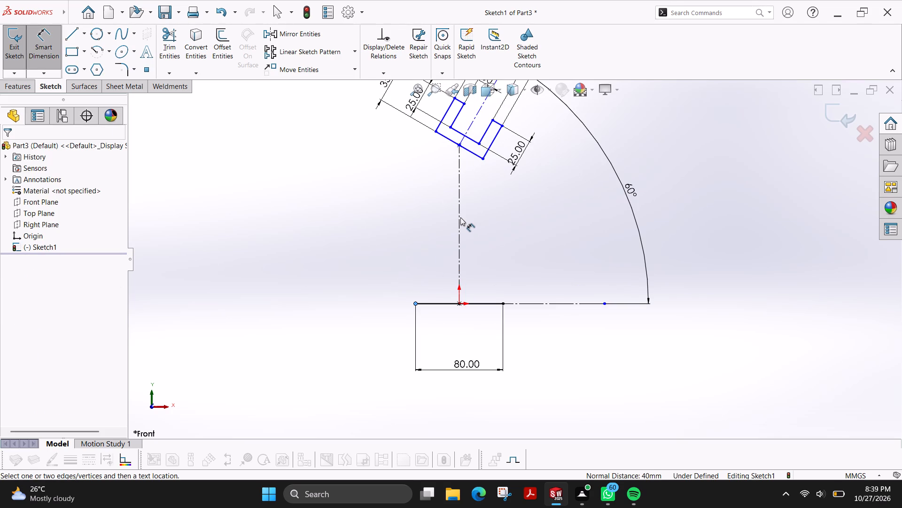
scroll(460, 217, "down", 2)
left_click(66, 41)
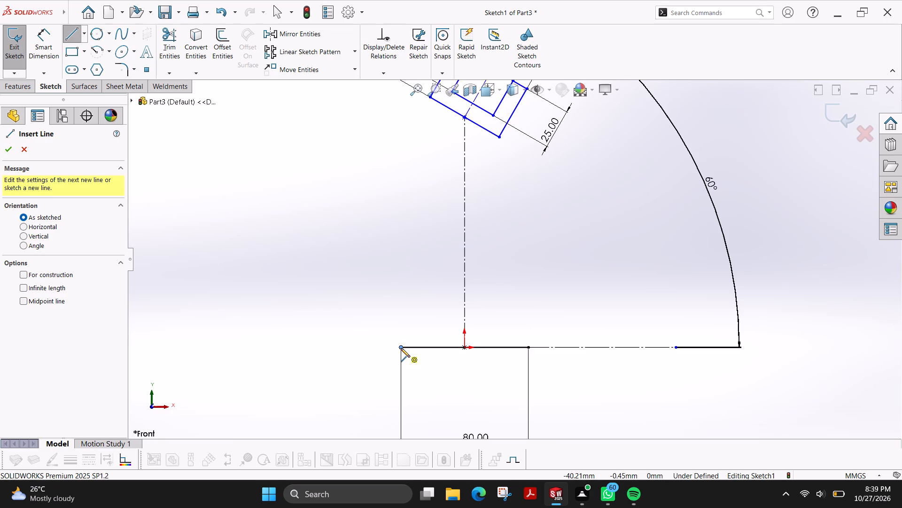
Dimension the vertical distance from the origin to the centreline point on the U outline's base edge at 75 mm.
left_click(49, 34)
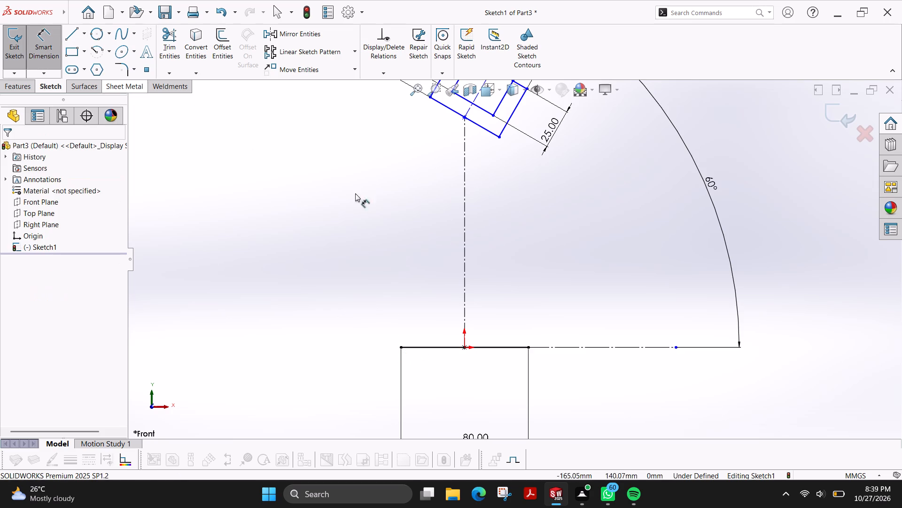
left_click(465, 115)
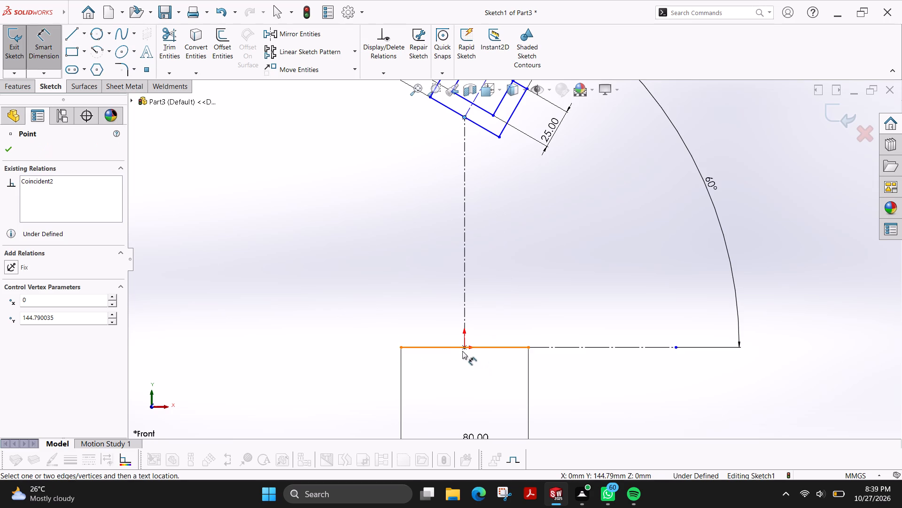
left_click(464, 348)
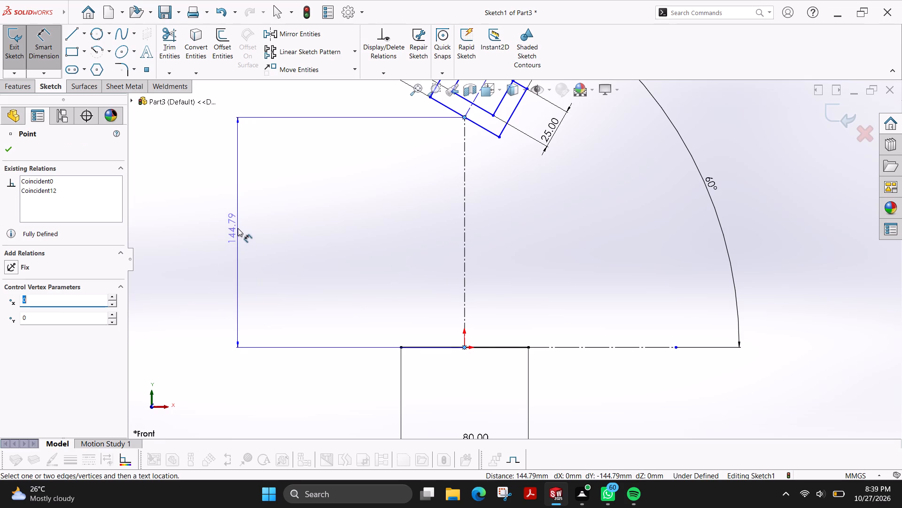
left_click(238, 228)
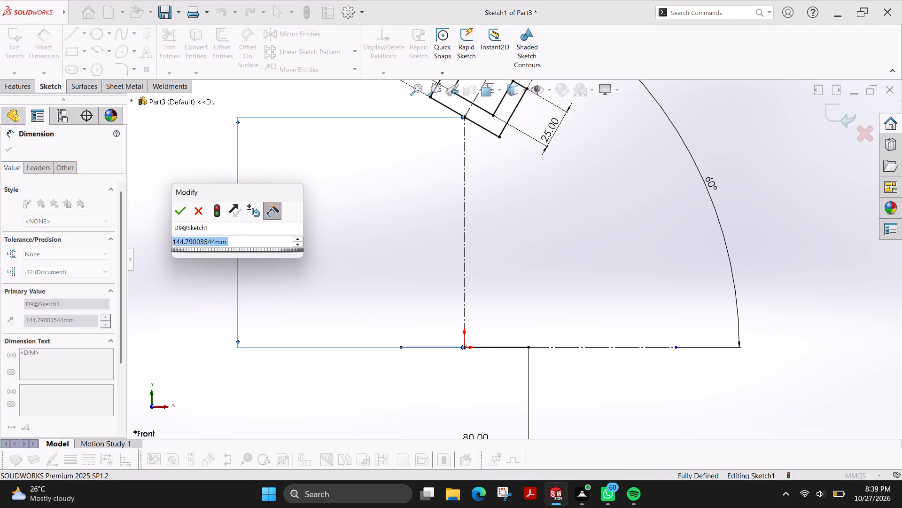
type("75")
key("Return")
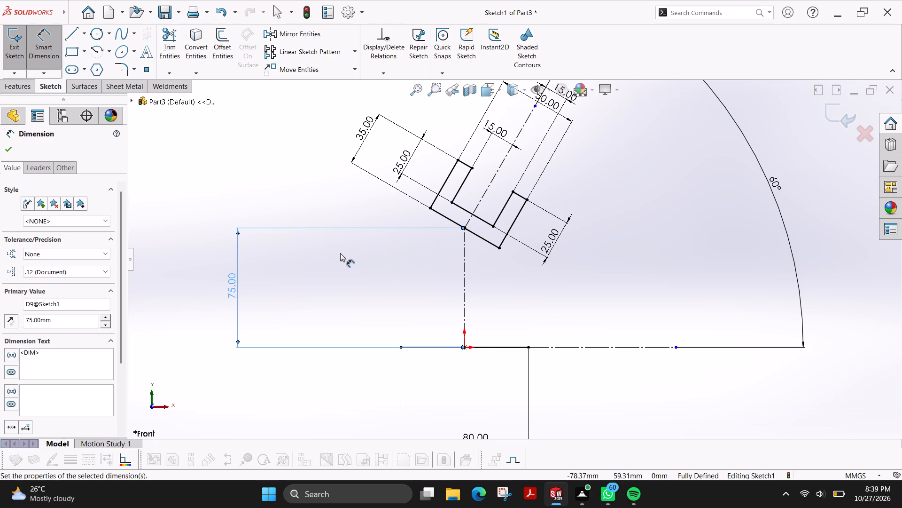
Sketch a 30 mm construction line joining the inner tip corners of the two U-outline prongs.
left_click(73, 38)
left_click(44, 275)
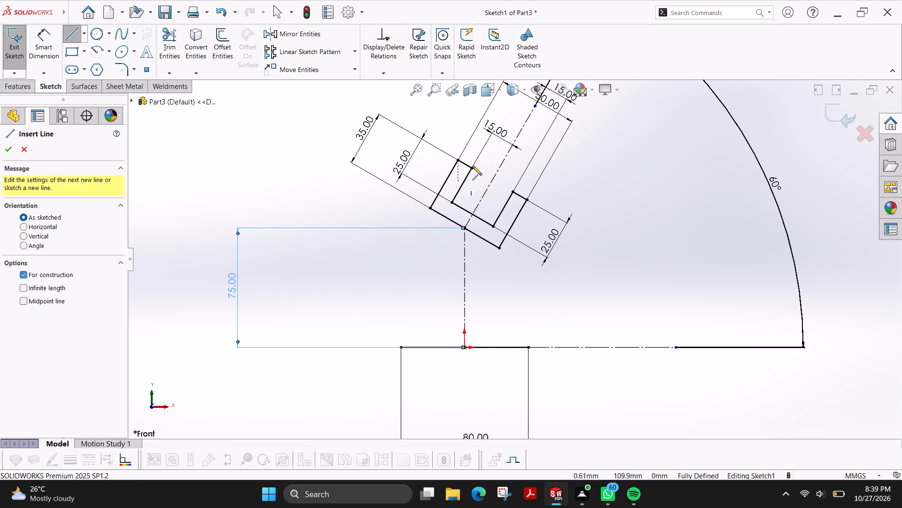
left_click(470, 167)
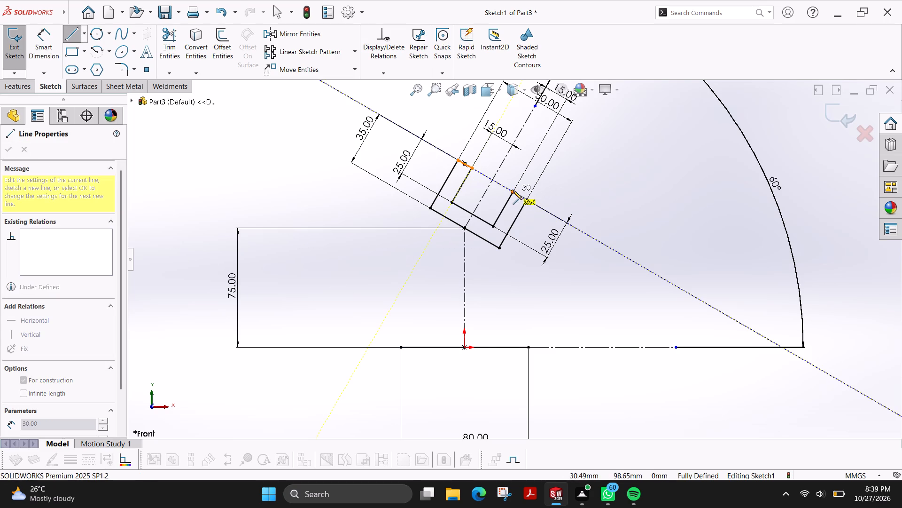
left_click(512, 190)
key("Escape")
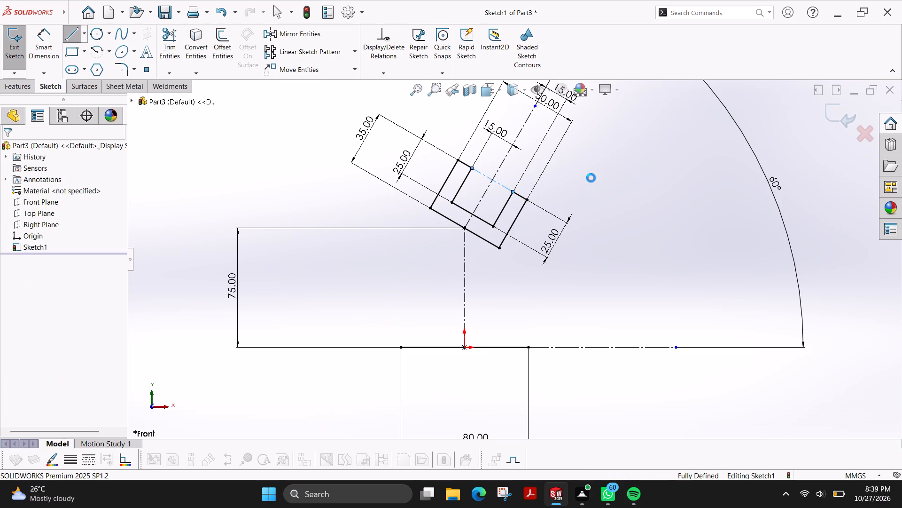
Trim away the half of the construction line between the prong tips that lies beyond the 60° centreline, on the right prong's side.
left_click(39, 39)
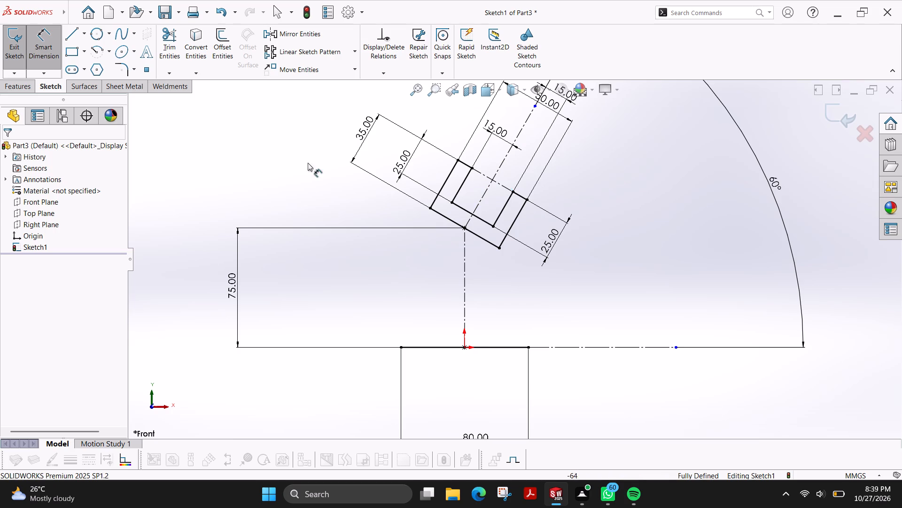
left_click(168, 46)
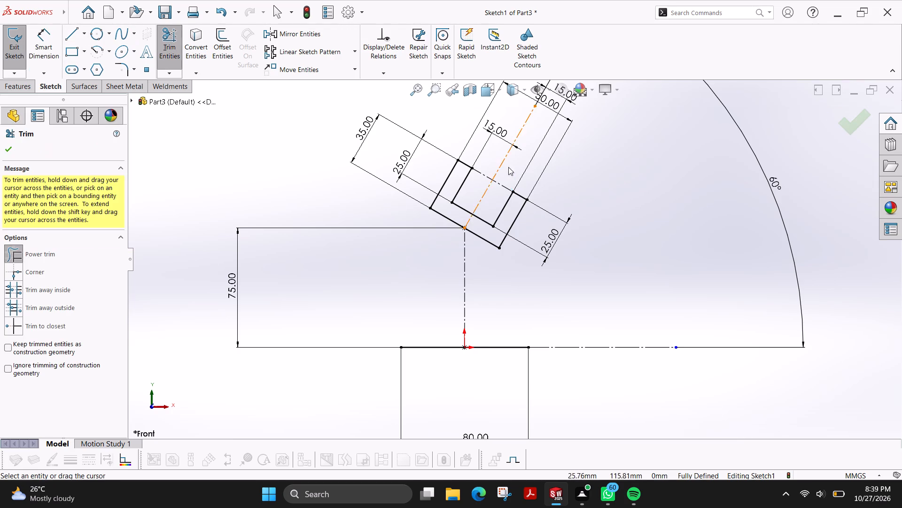
left_click_drag(510, 177, 499, 191)
left_click(11, 148)
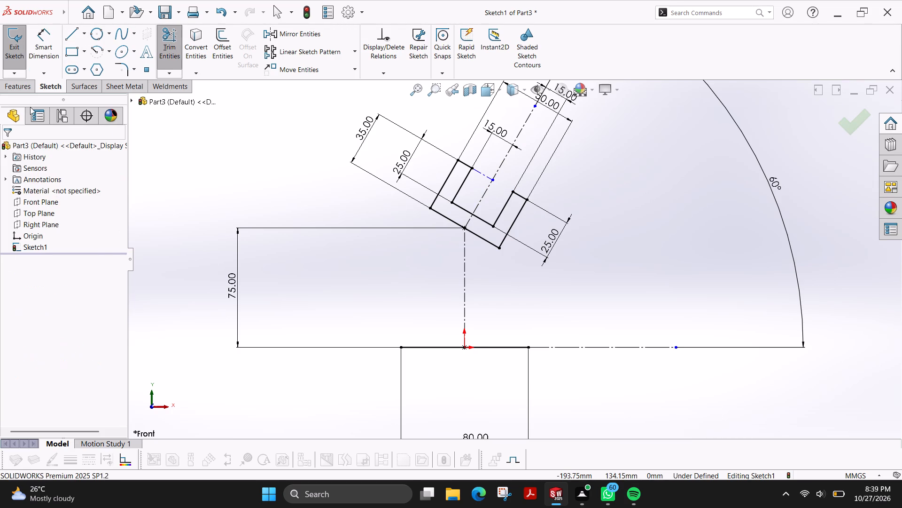
Dimension the vertical distance from the origin to the trimmed construction line's end on the centreline at 105 mm.
left_click(43, 47)
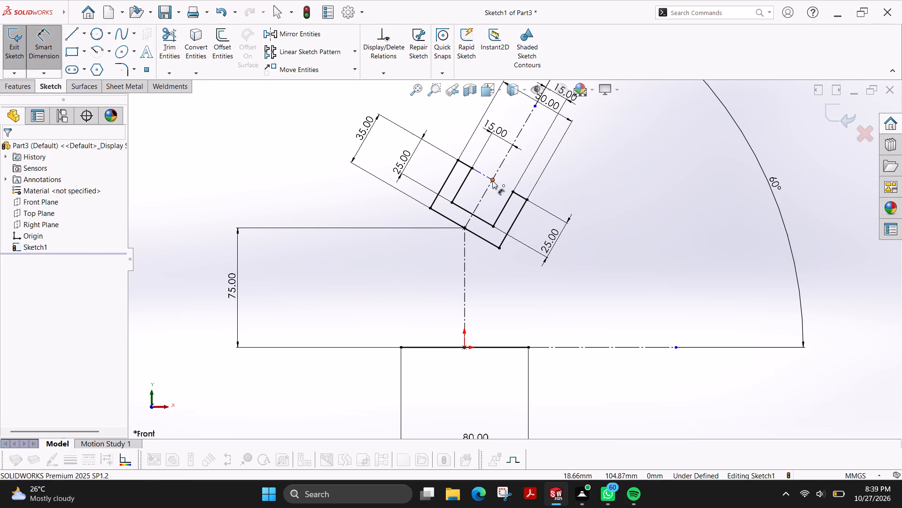
left_click(491, 182)
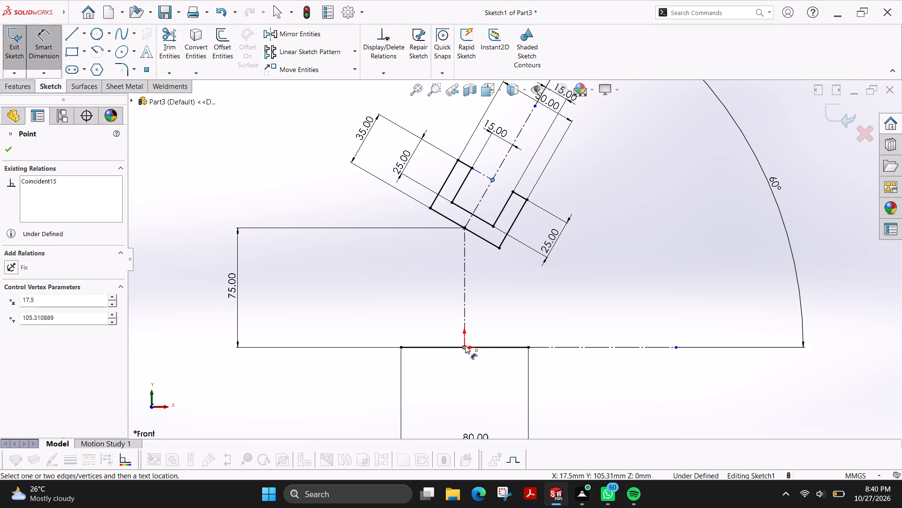
left_click(464, 347)
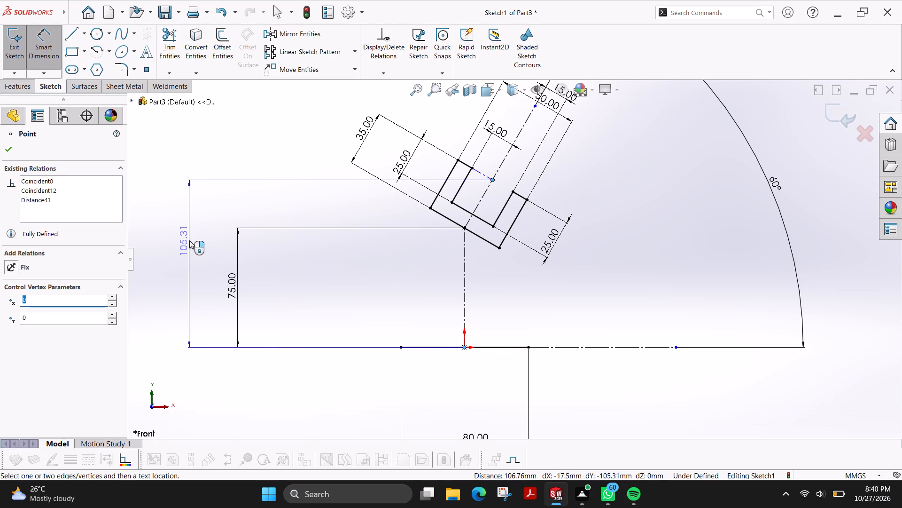
left_click(189, 240)
type("105")
key("Return")
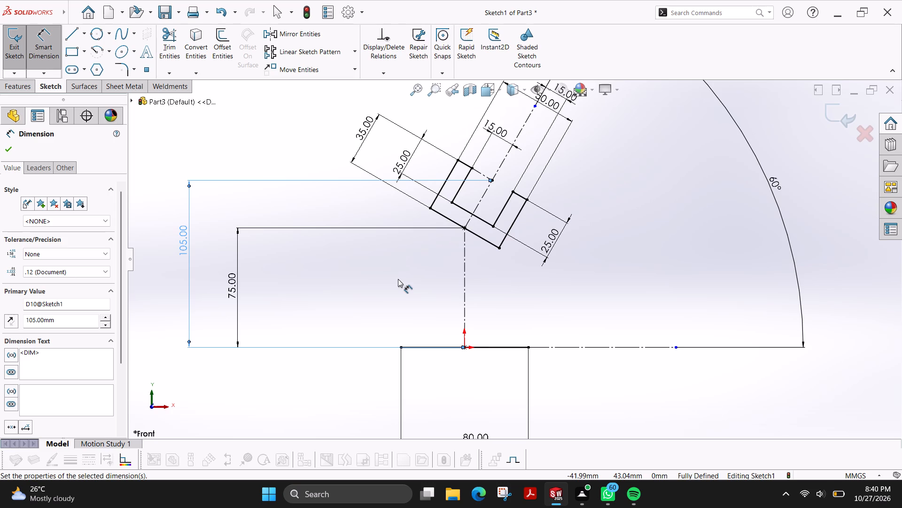
Sketch two upward, inward-leaning lines from the base line's ends: about 142 mm from the left end and 149 mm from the right.
left_click(75, 39)
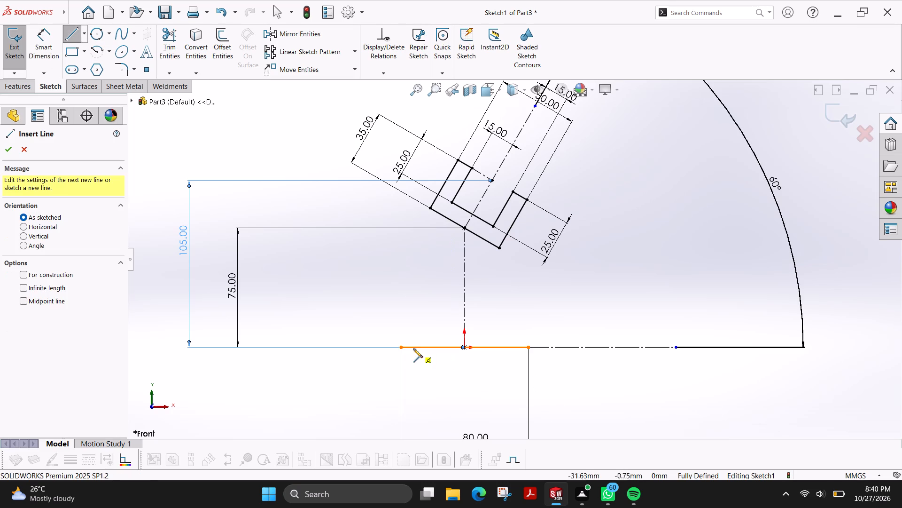
left_click(401, 347)
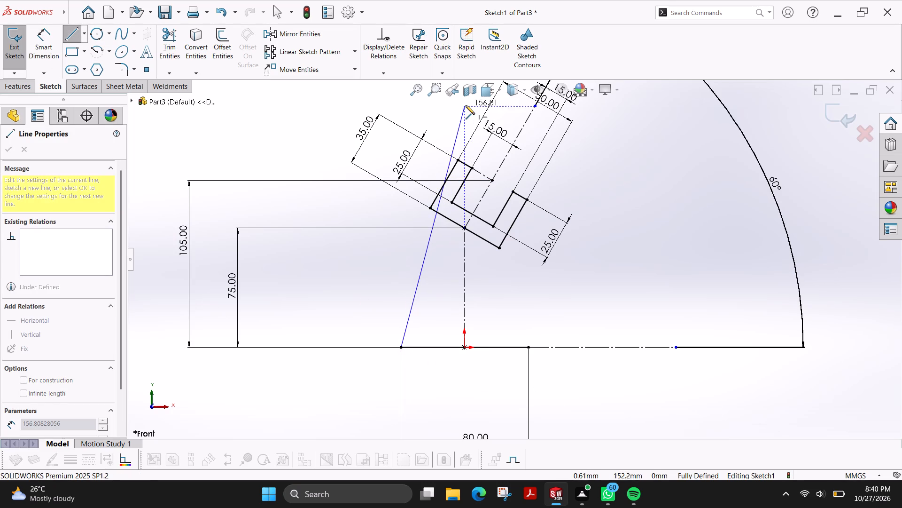
left_click(440, 125)
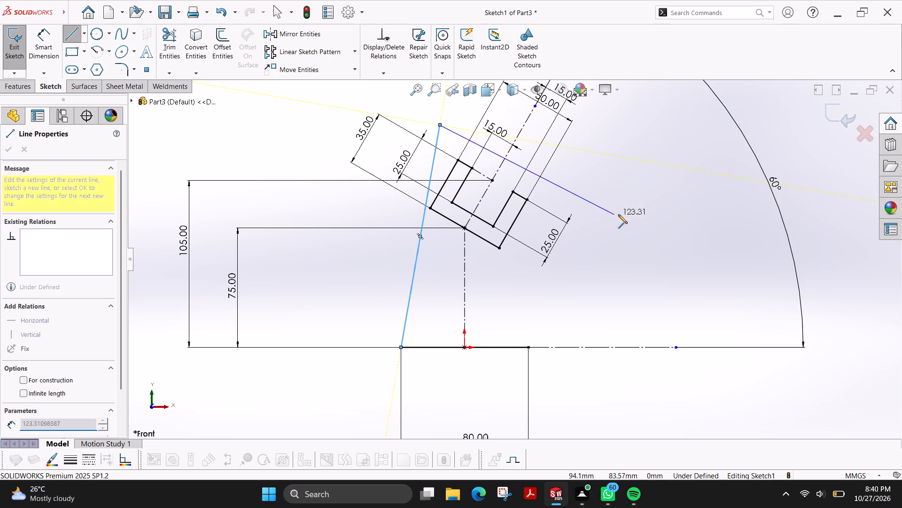
key("Escape")
left_click(72, 40)
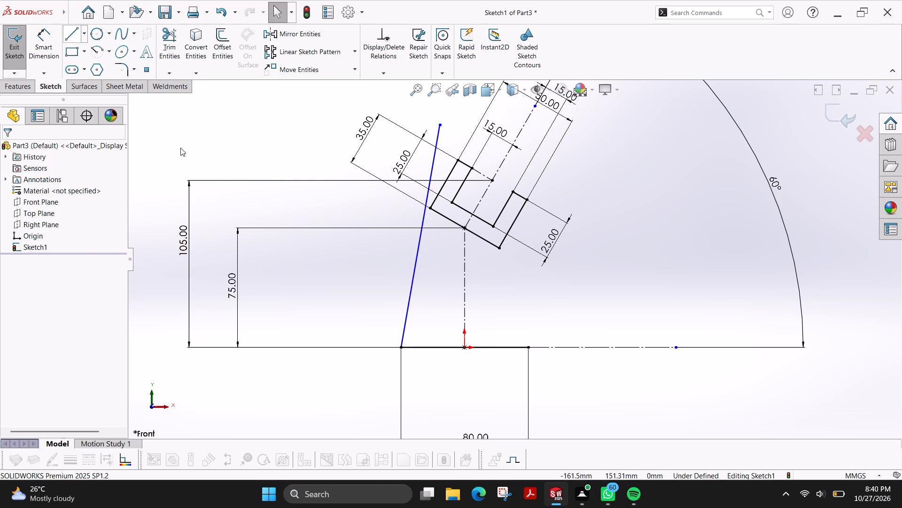
left_click(528, 348)
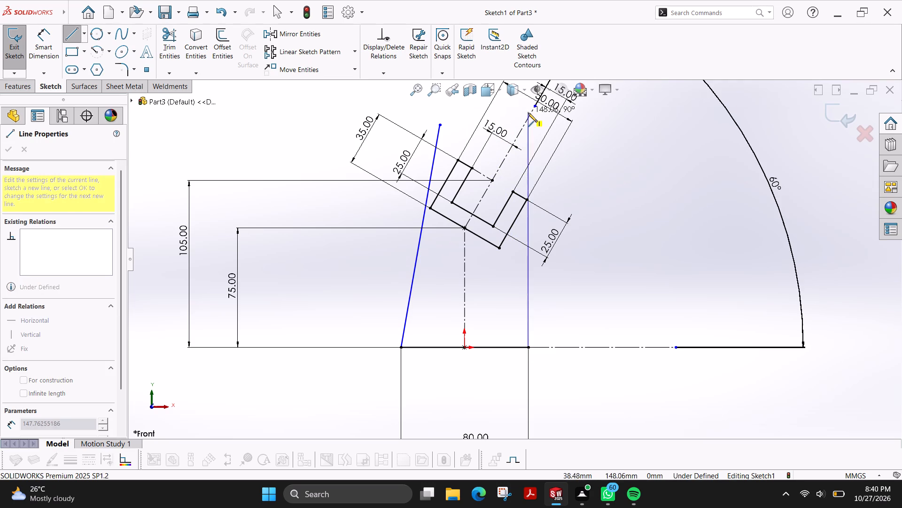
left_click(476, 116)
key("Escape")
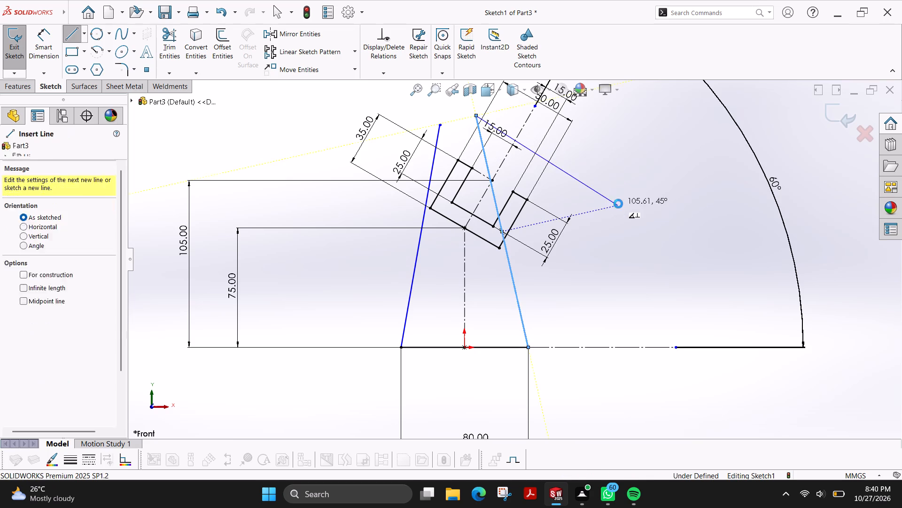
Dimension the angle between the two inward-leaning side lines at 20°.
left_click(54, 41)
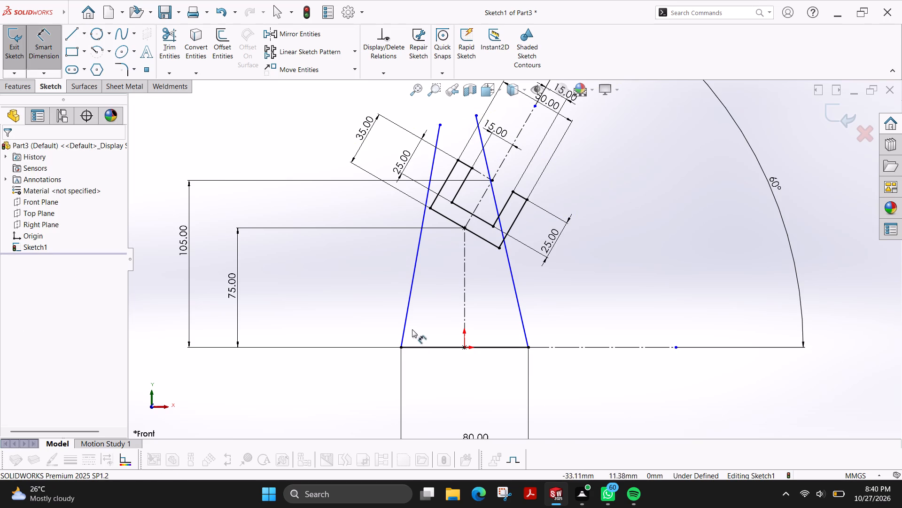
left_click(406, 321)
left_click(521, 314)
scroll(479, 392, "up", 1)
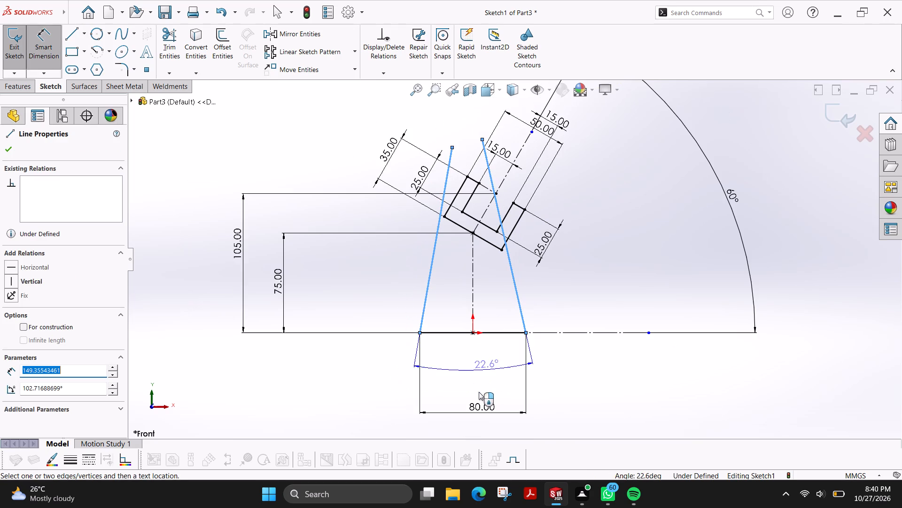
scroll(486, 413, "up", 2)
left_click(492, 402)
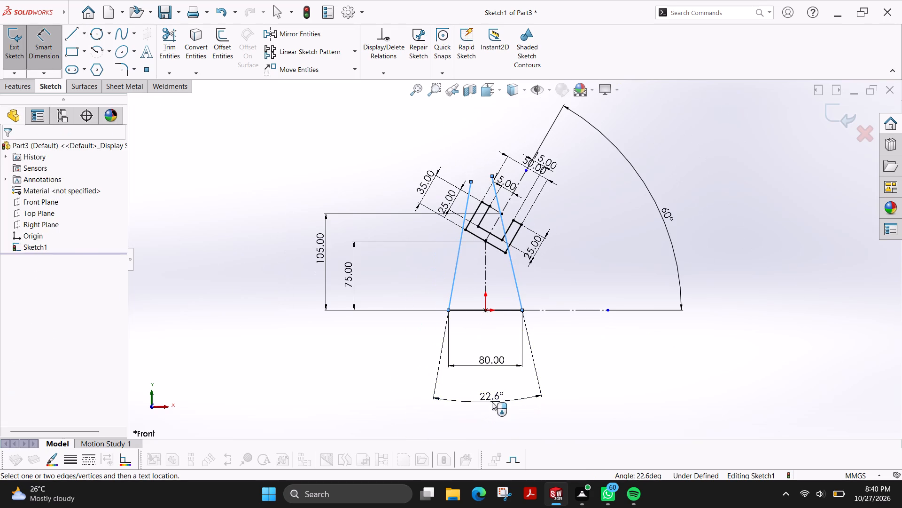
type("20")
key("Return")
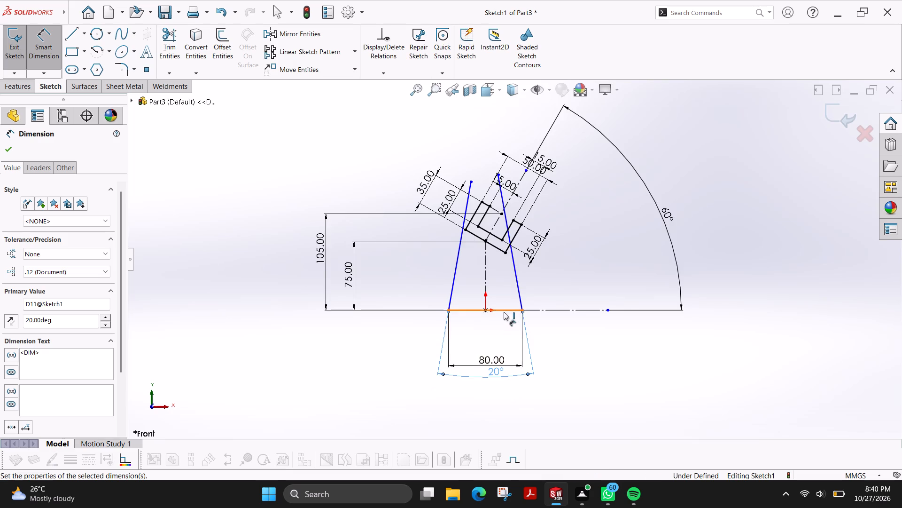
Dimension the angle between the left side line and the vertical centreline at 10°.
scroll(503, 313, "down", 5)
left_click(408, 230)
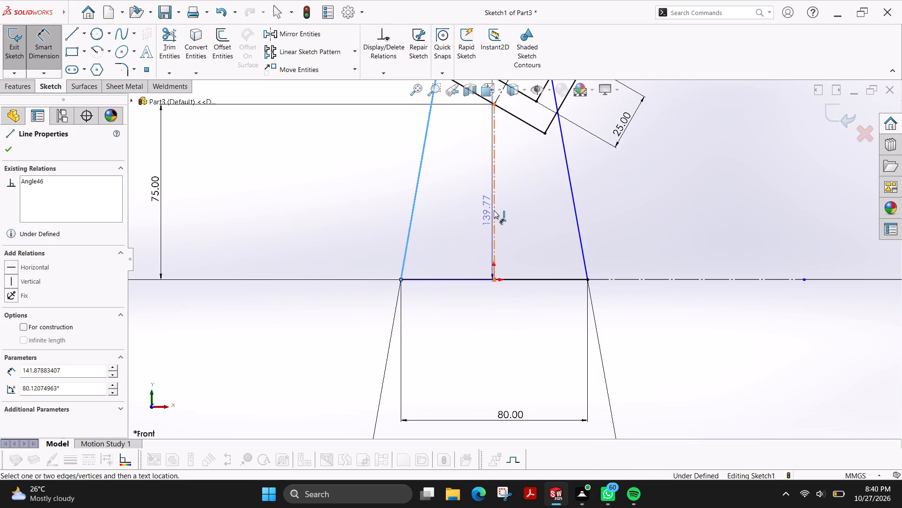
left_click(494, 207)
left_click(452, 371)
type("10")
key("Return")
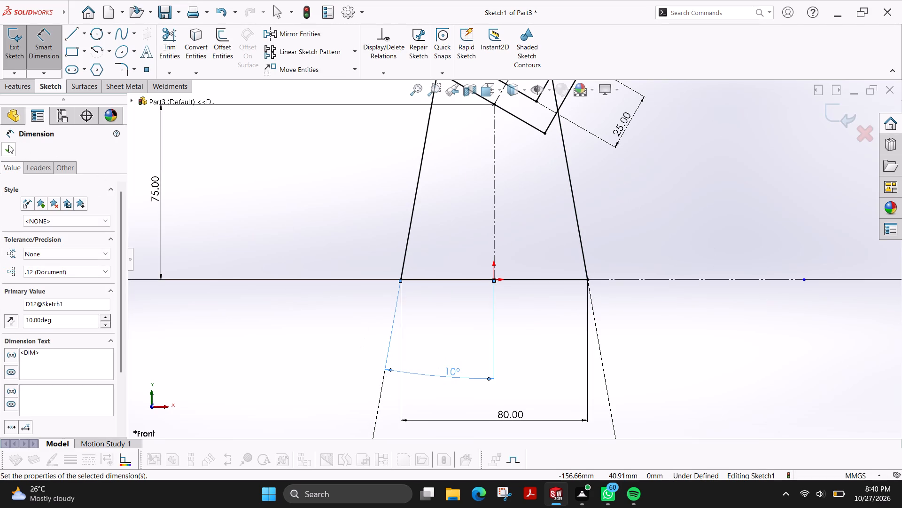
left_click(7, 146)
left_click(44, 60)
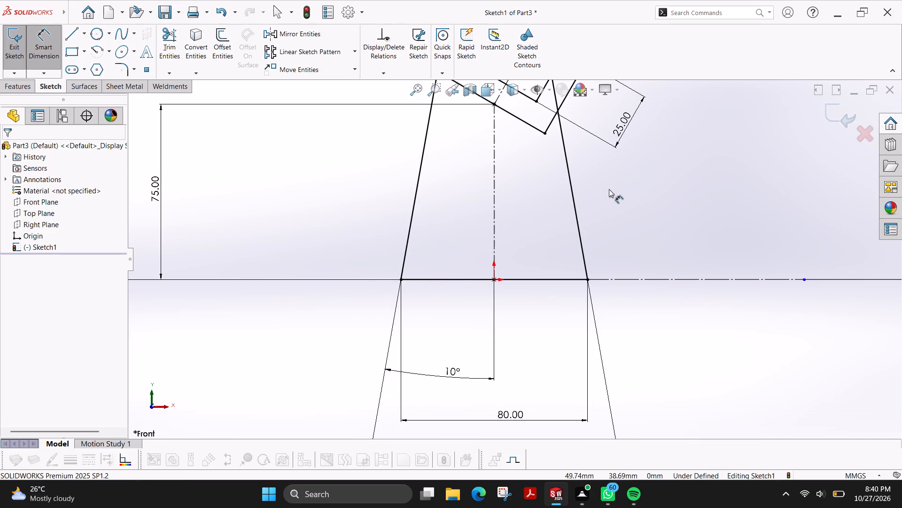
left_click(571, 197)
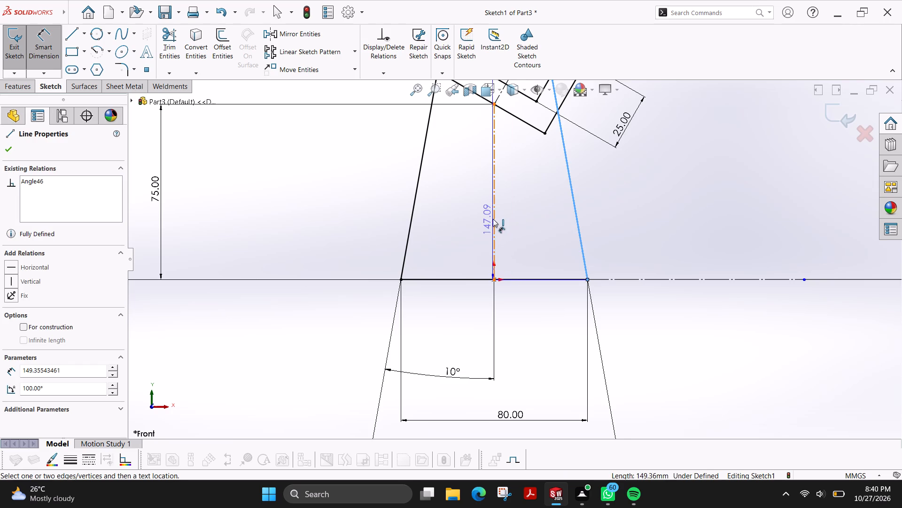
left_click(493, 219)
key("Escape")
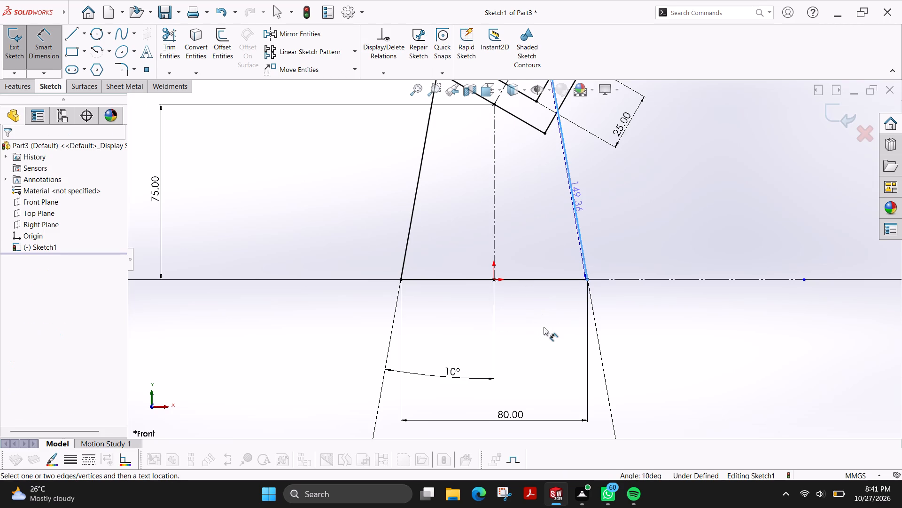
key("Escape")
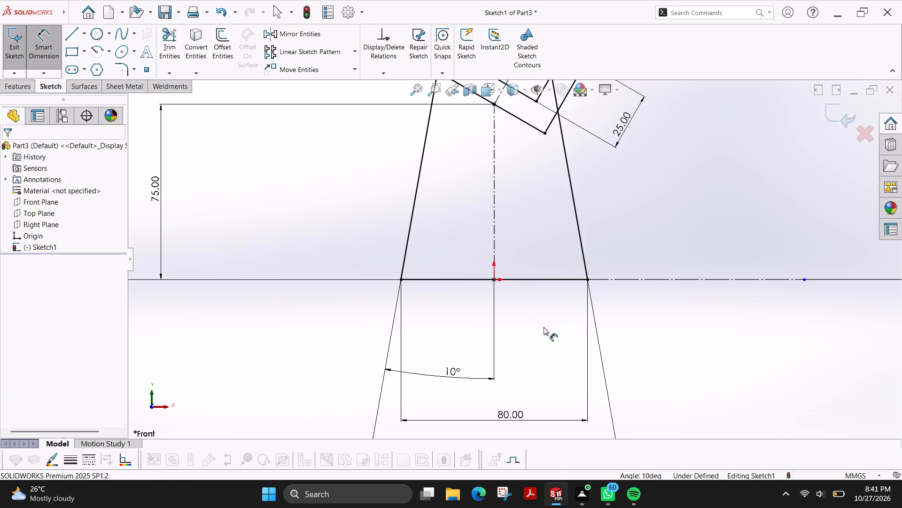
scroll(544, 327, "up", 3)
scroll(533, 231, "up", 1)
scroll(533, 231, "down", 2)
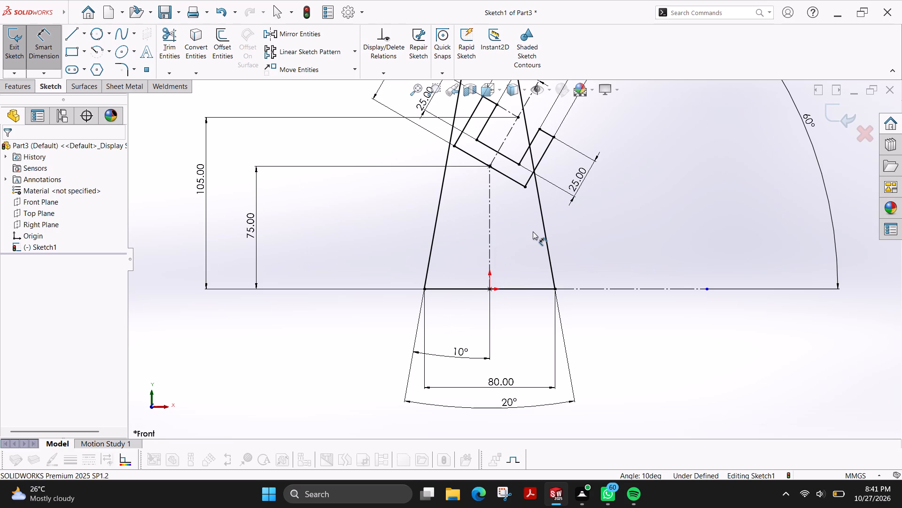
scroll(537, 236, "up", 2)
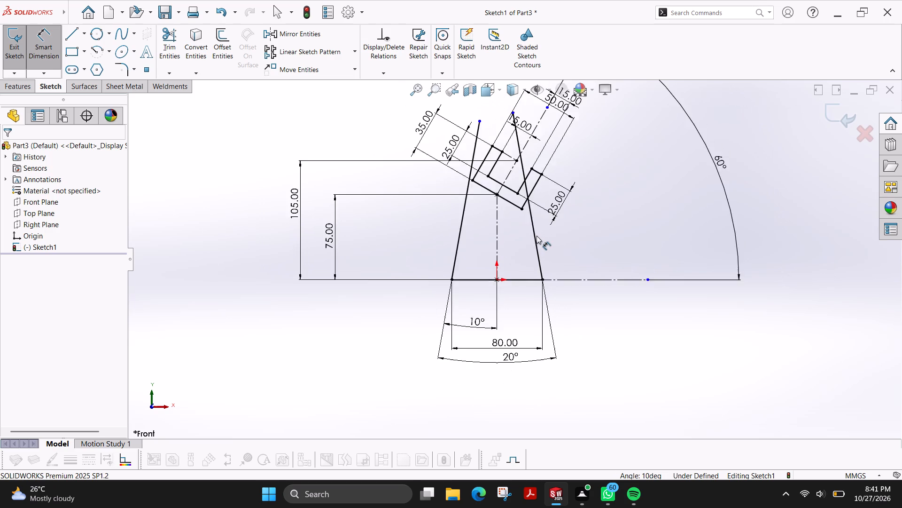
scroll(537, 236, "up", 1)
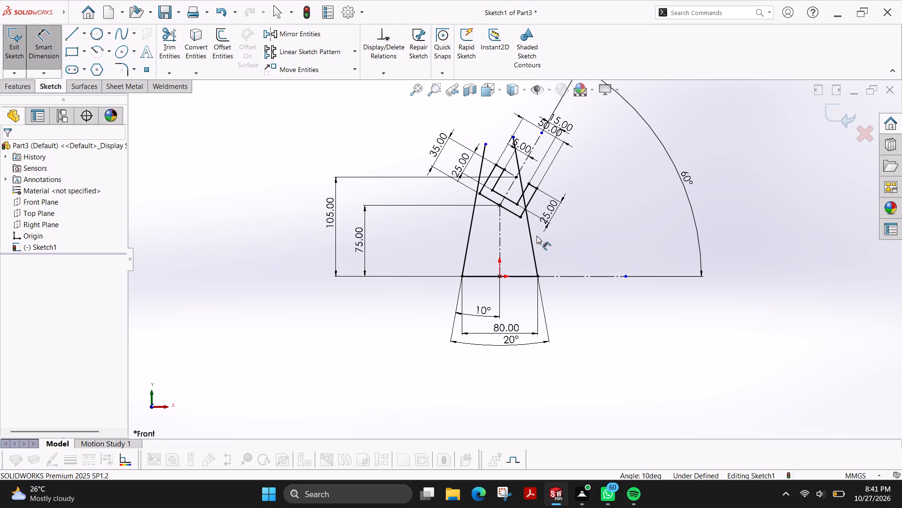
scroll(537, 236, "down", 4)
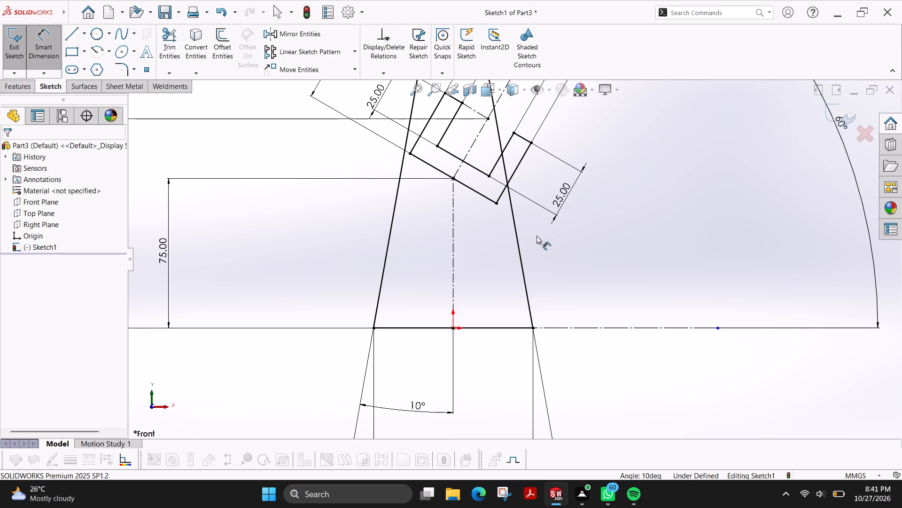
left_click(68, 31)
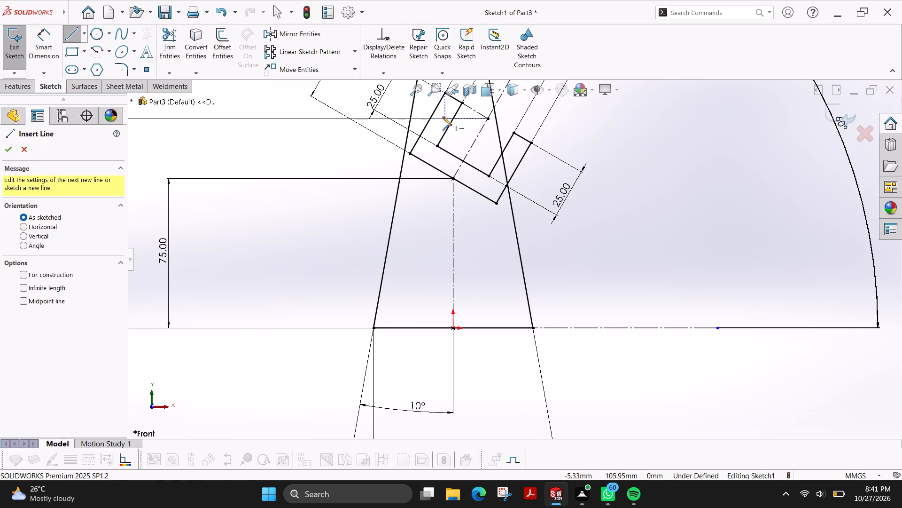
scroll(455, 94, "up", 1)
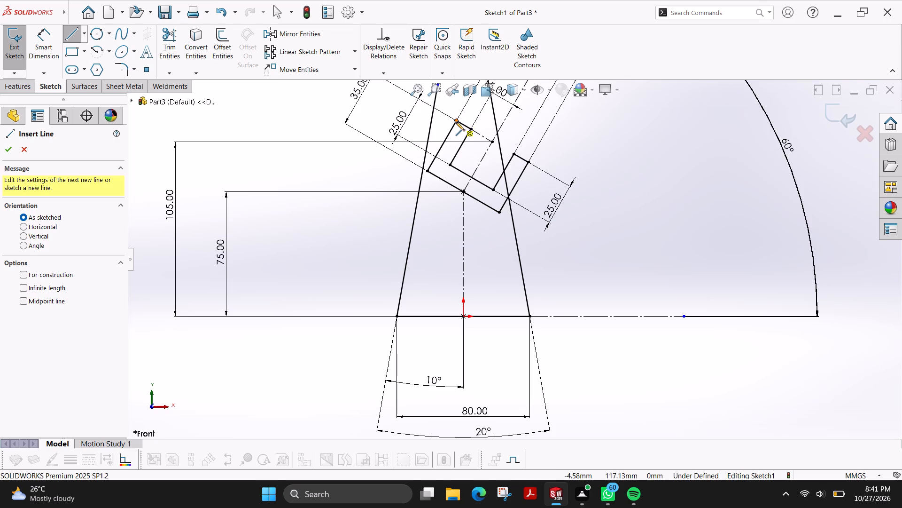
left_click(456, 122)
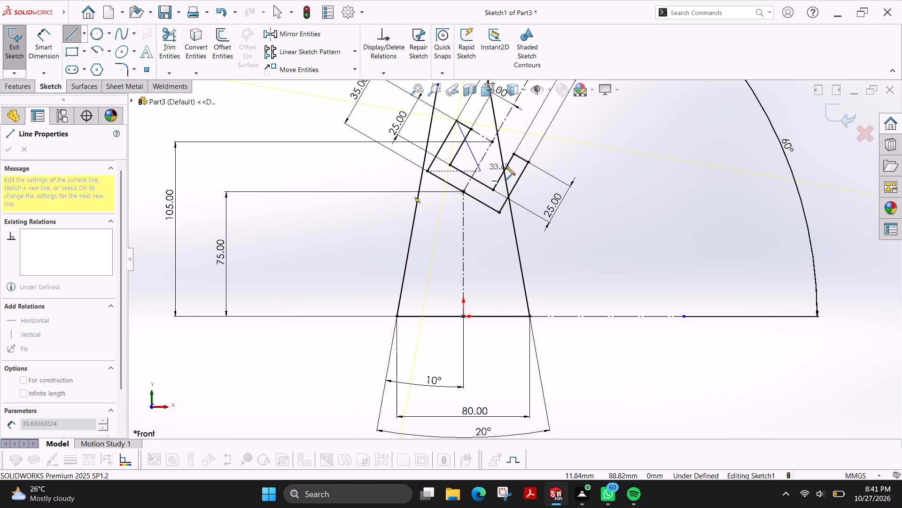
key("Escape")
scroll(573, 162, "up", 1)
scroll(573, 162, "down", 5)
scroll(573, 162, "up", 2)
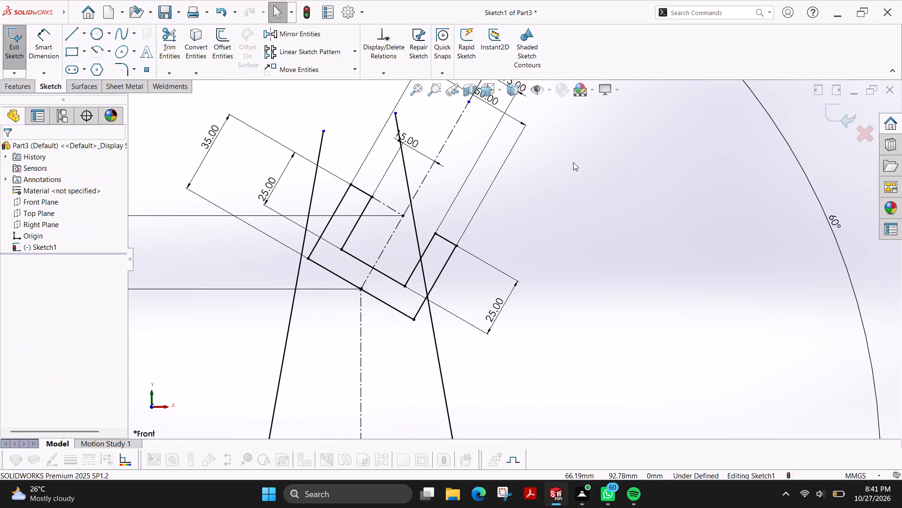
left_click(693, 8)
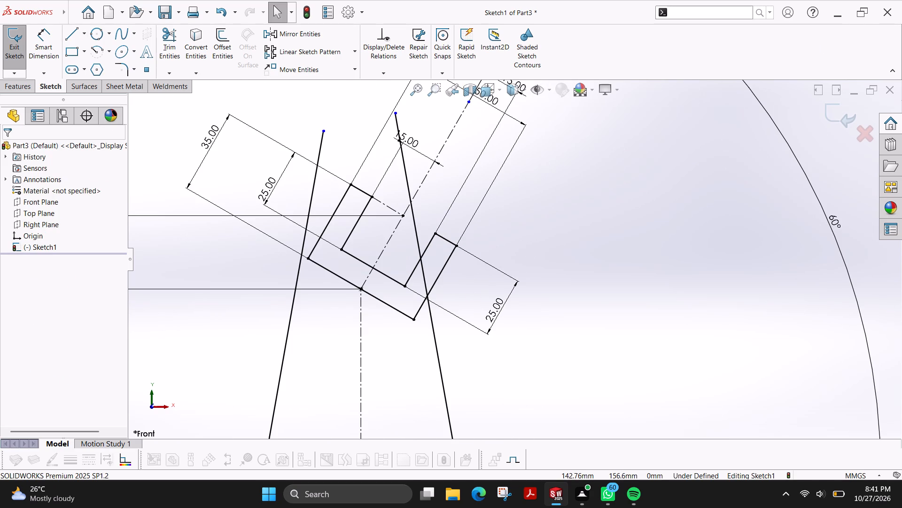
Extend the left prong's outer edge downward to meet the left tapered side line.
type("ex")
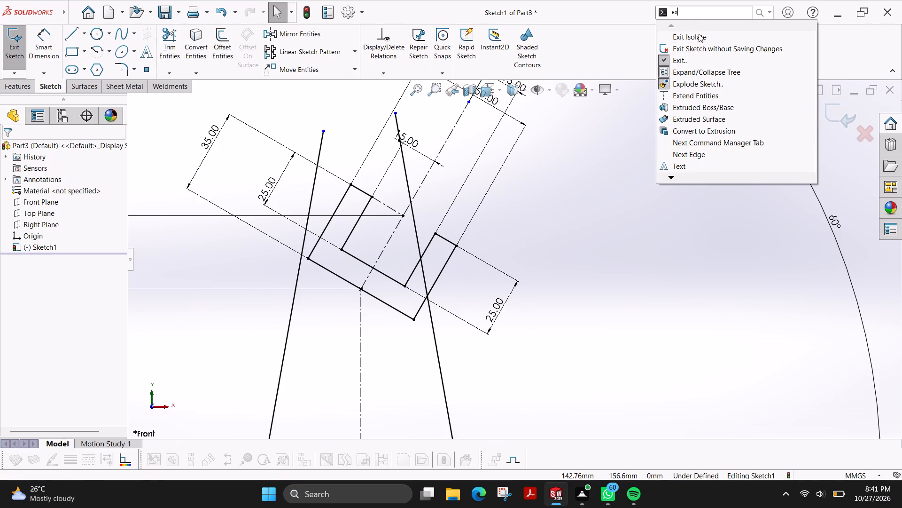
left_click(704, 96)
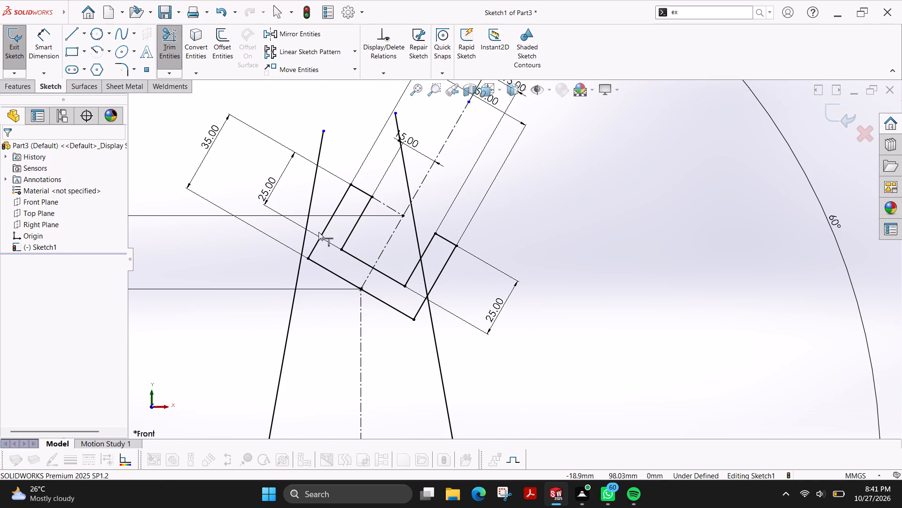
left_click(326, 229)
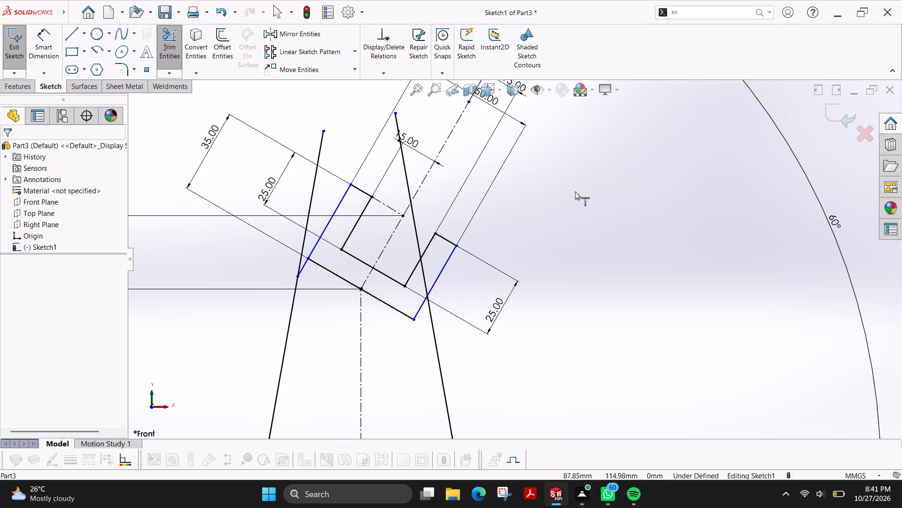
key("Escape")
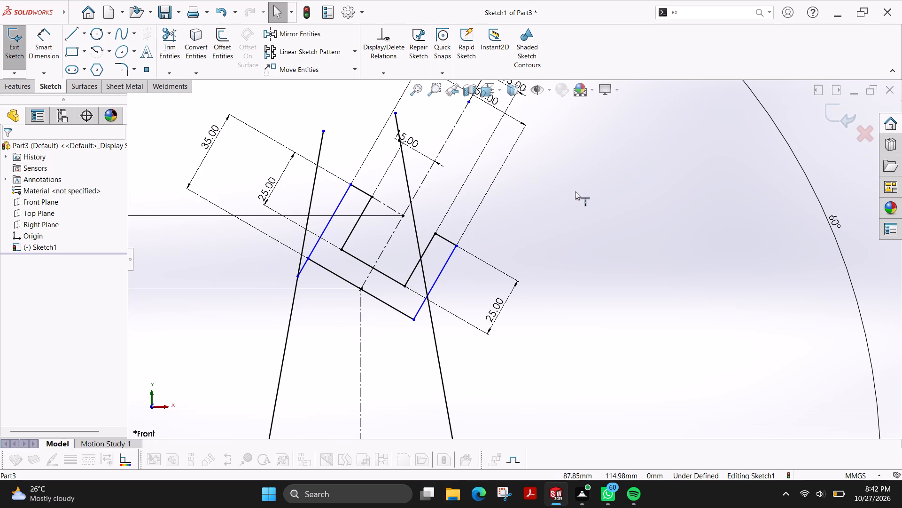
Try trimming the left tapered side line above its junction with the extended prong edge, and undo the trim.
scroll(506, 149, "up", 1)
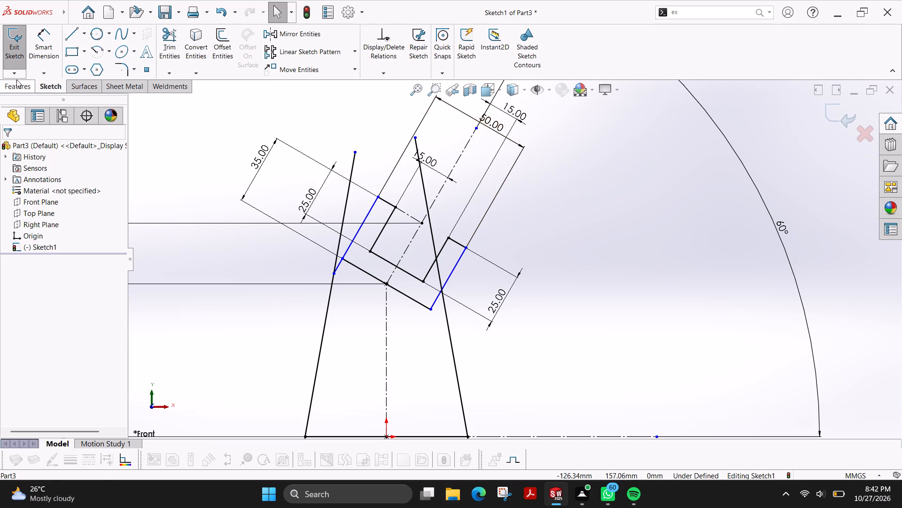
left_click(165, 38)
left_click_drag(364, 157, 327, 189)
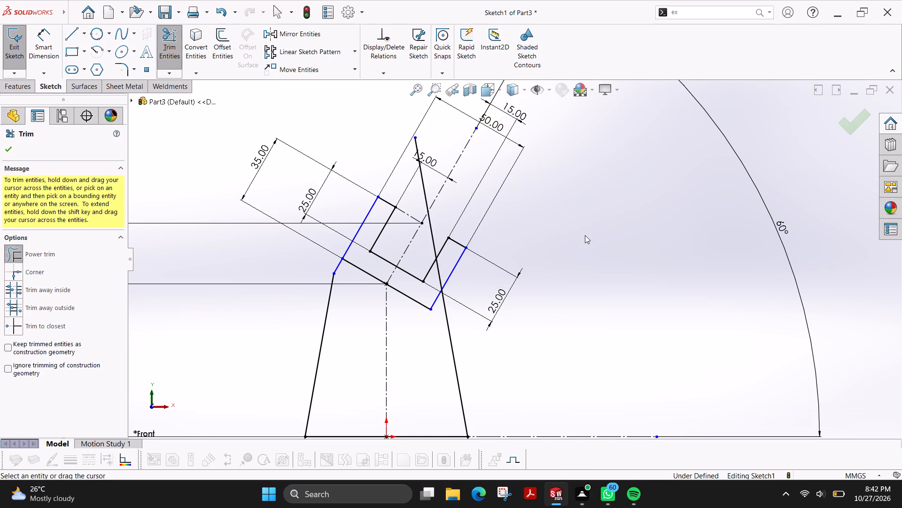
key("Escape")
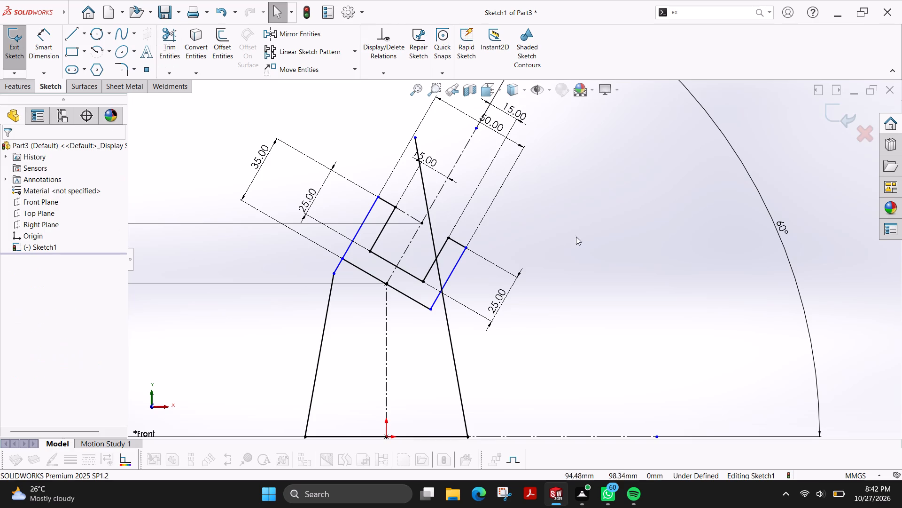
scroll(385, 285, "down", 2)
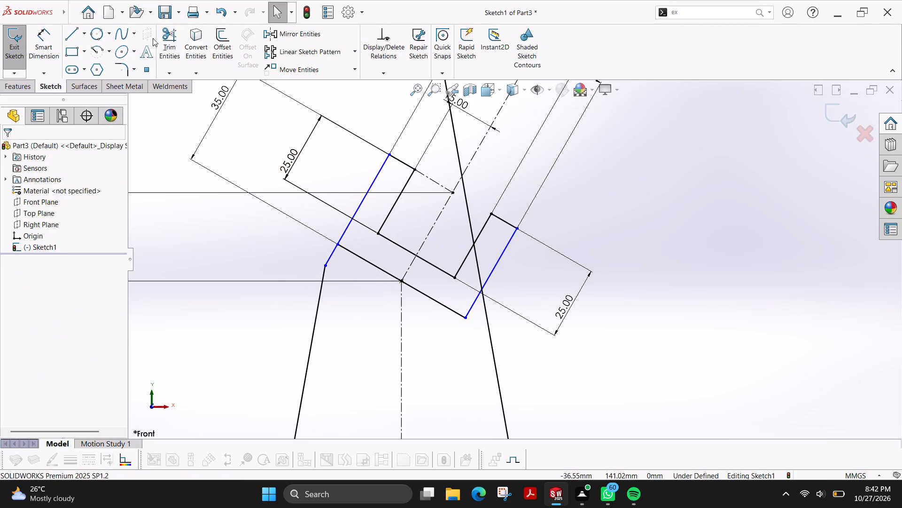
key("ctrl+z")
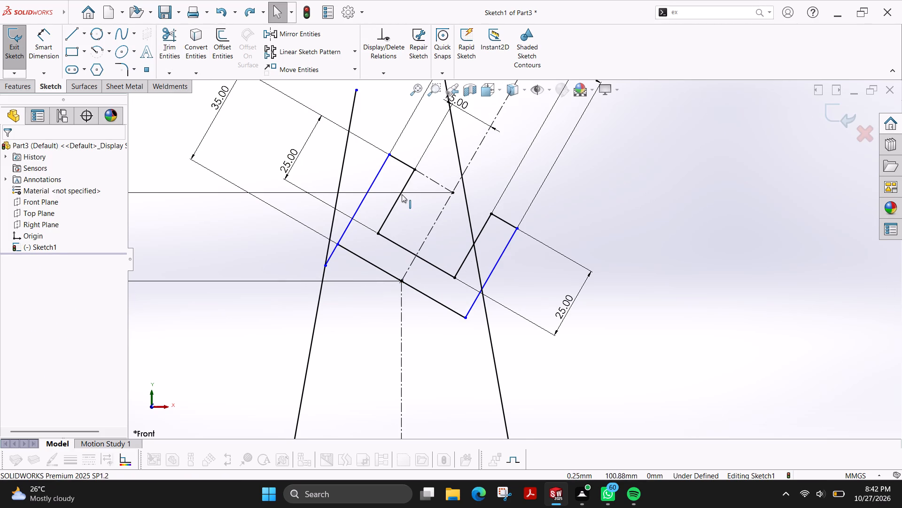
Trim both tapered side lines above where they meet the prongs' outer edges, using Power trim.
scroll(402, 193, "down", 1)
scroll(410, 150, "up", 3)
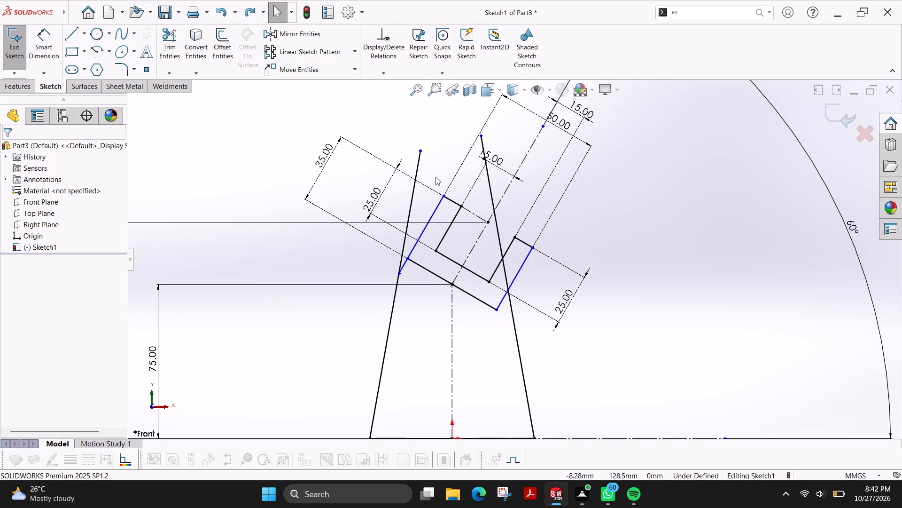
scroll(498, 152, "down", 3)
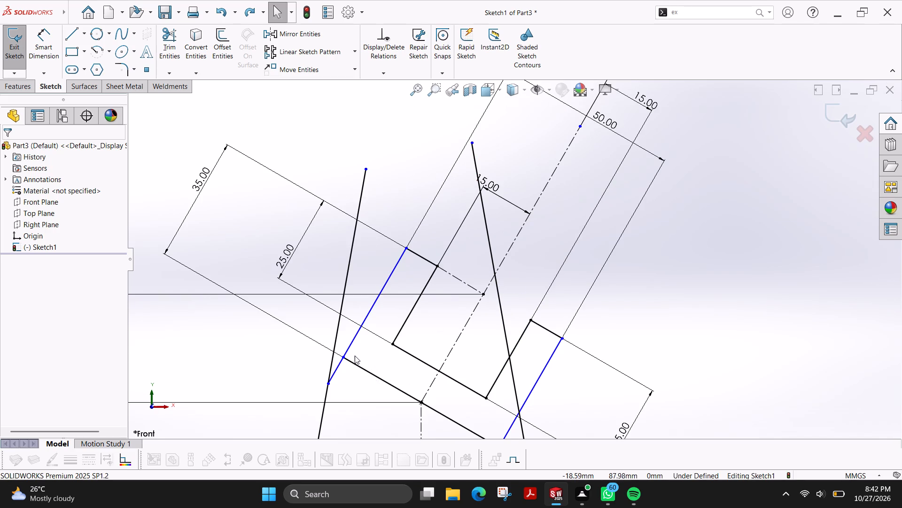
scroll(358, 397, "up", 3)
scroll(430, 327, "down", 5)
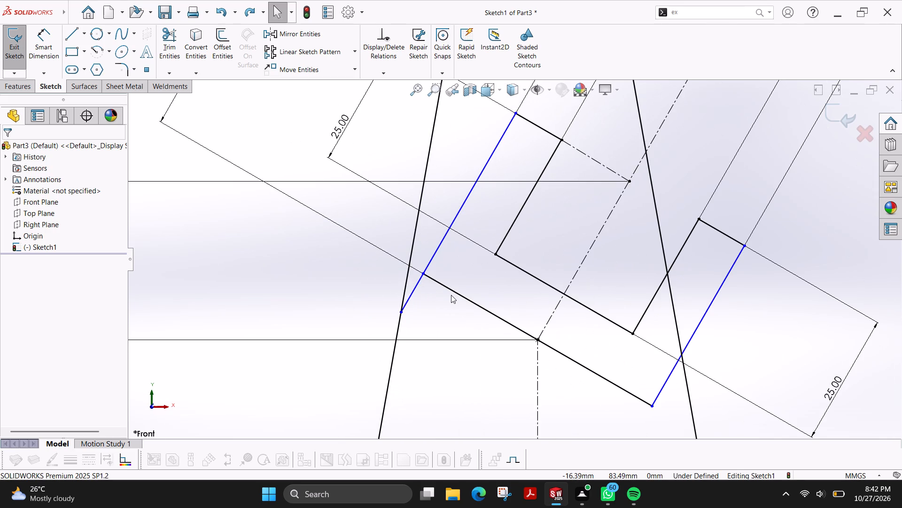
scroll(433, 278, "up", 1)
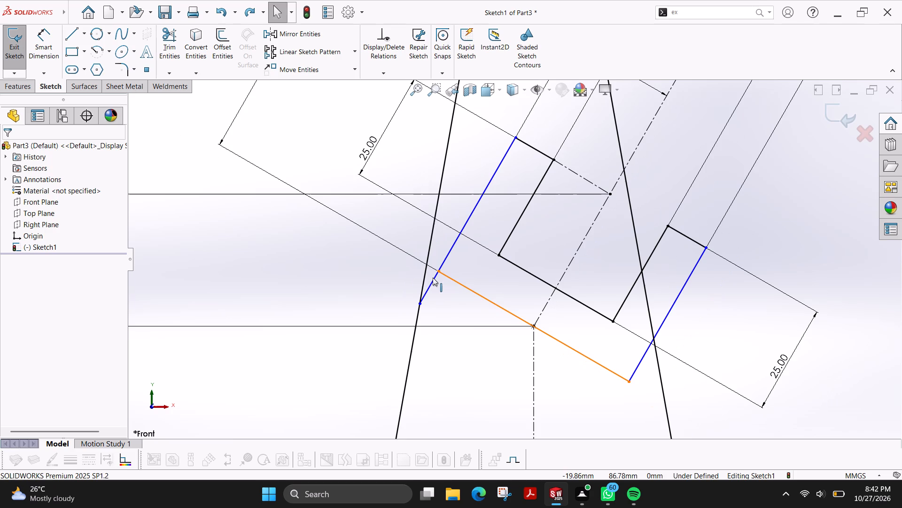
scroll(455, 183, "up", 2)
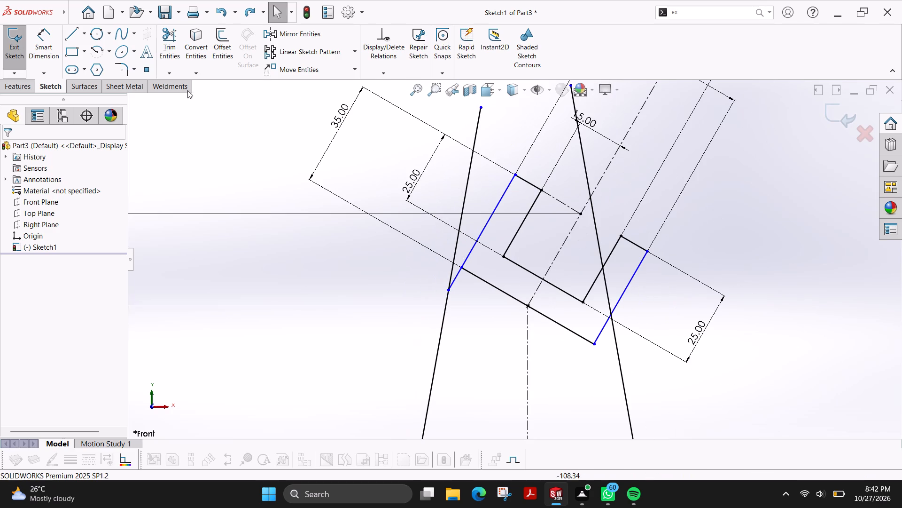
left_click(171, 40)
left_click_drag(489, 140, 478, 146)
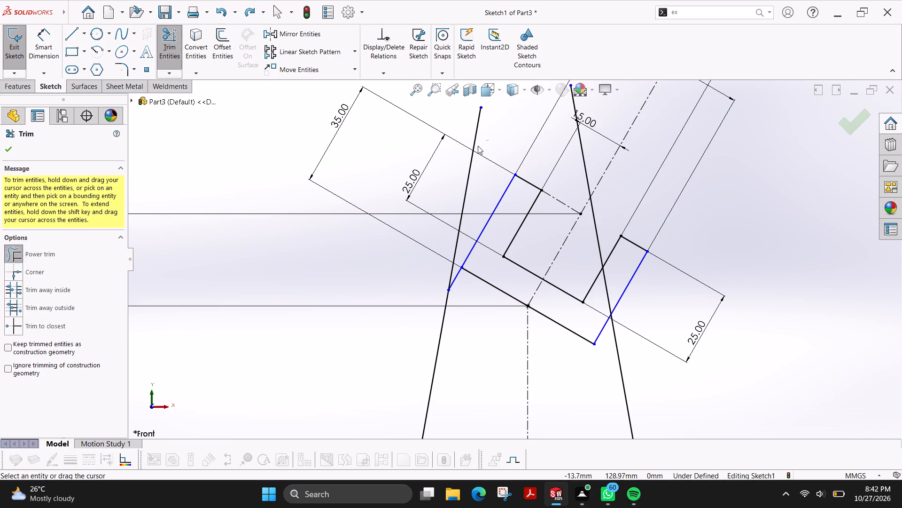
left_click_drag(478, 146, 462, 157)
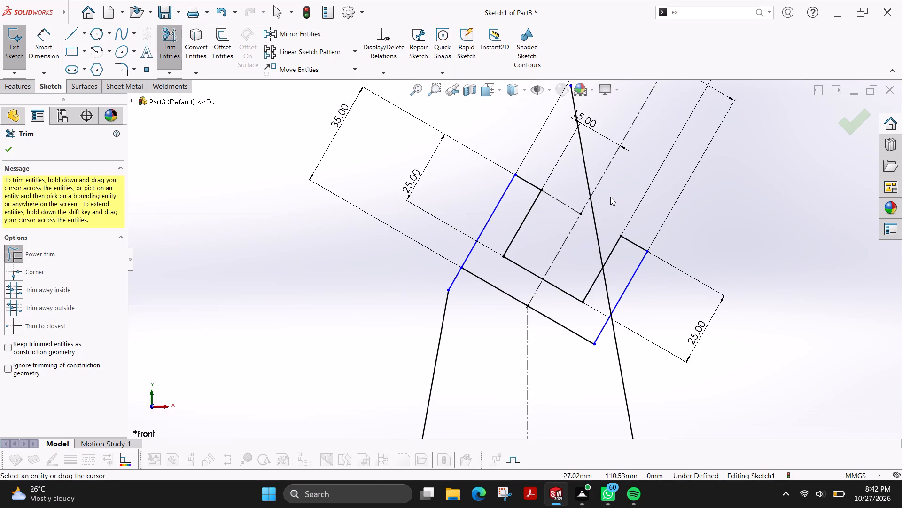
left_click_drag(590, 139, 581, 166)
scroll(592, 141, "up", 3)
scroll(600, 301, "down", 3)
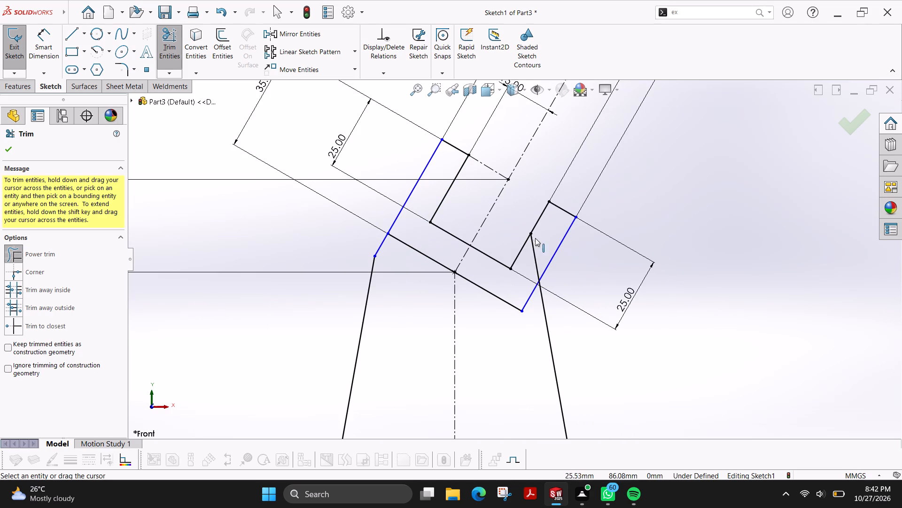
left_click_drag(539, 239, 521, 270)
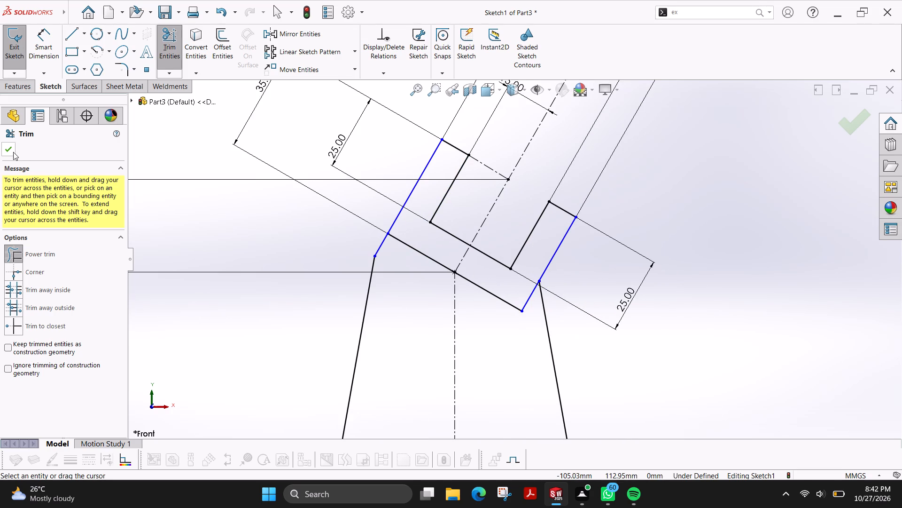
left_click(10, 151)
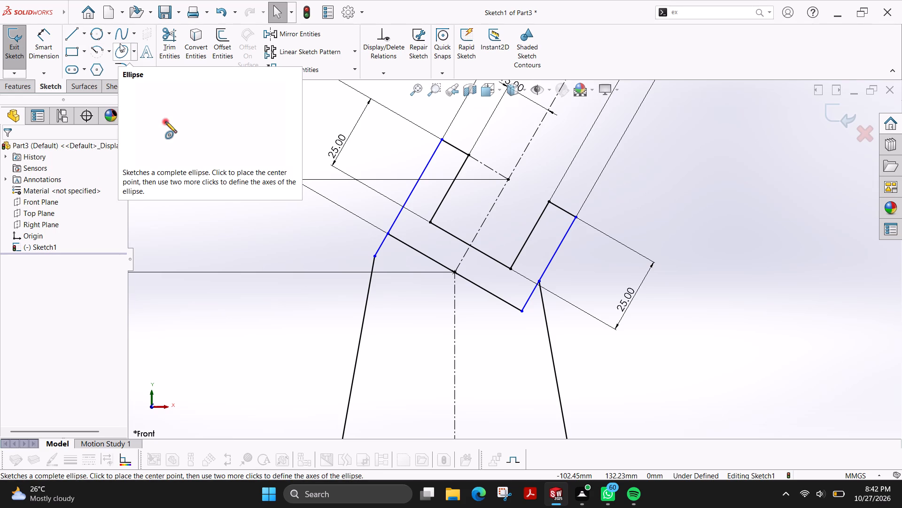
Fillet the corners between the tapered side lines and the prongs' outer edges on both sides with a 35 mm radius.
left_click(120, 67)
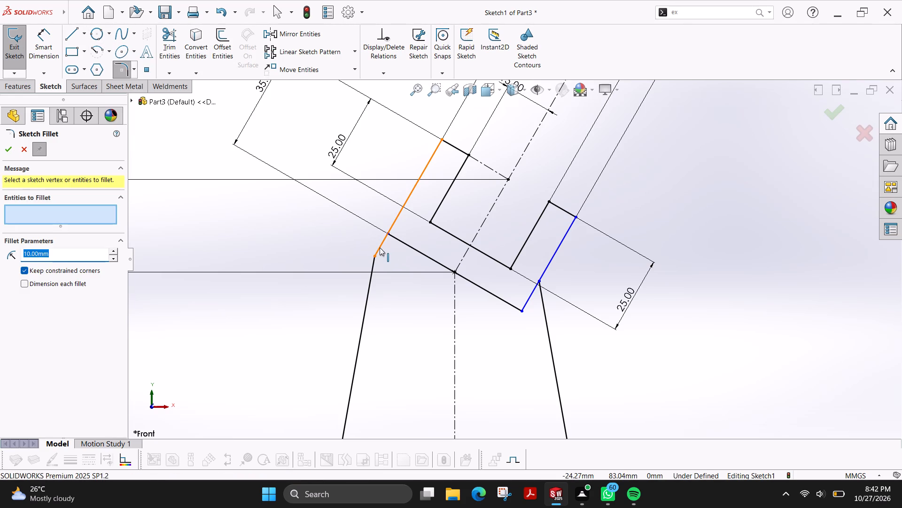
left_click(380, 247)
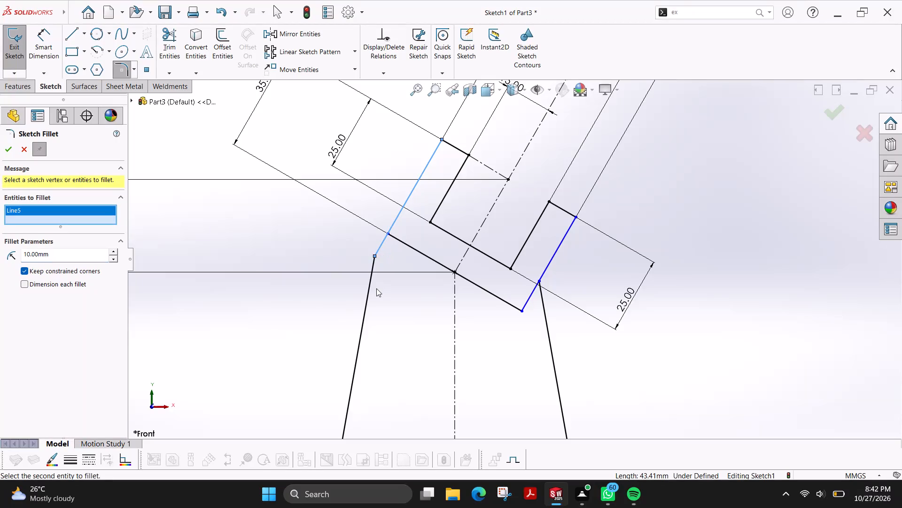
double_click(94, 253)
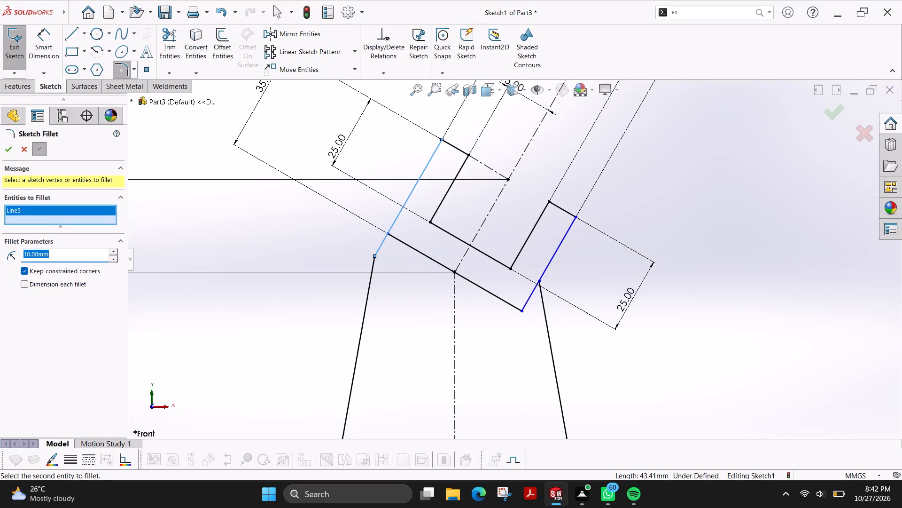
type("35")
key("Return")
left_click(367, 311)
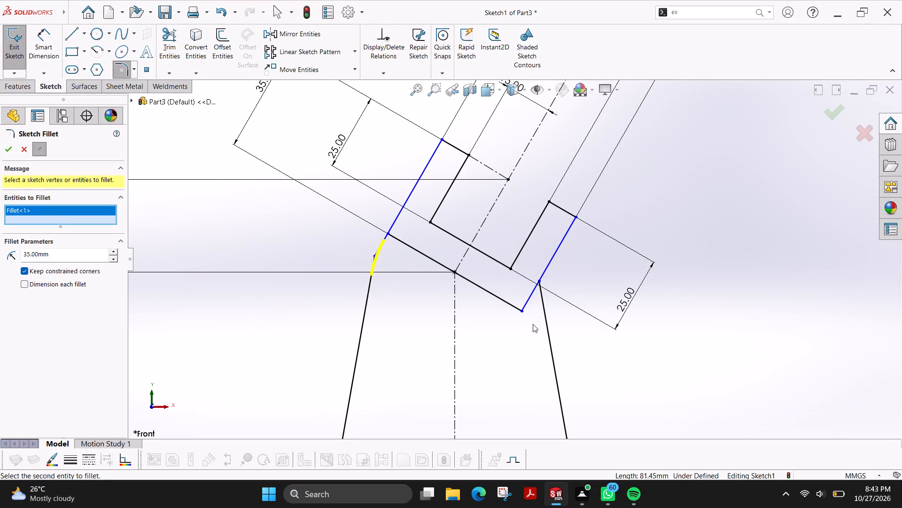
left_click(544, 324)
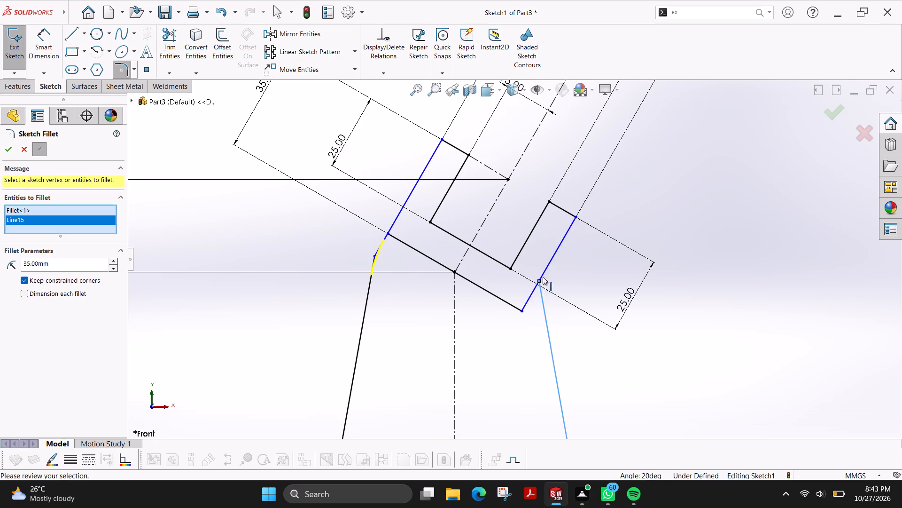
left_click(566, 234)
left_click(473, 250)
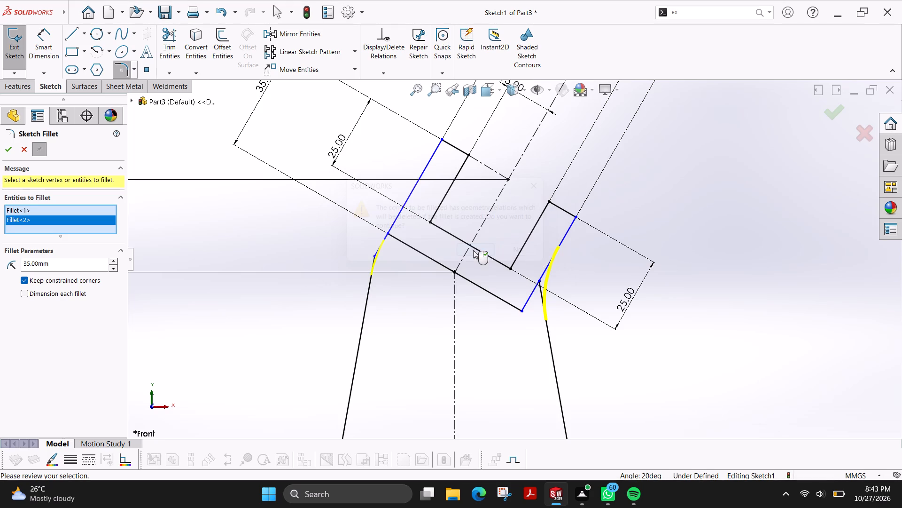
left_click(14, 149)
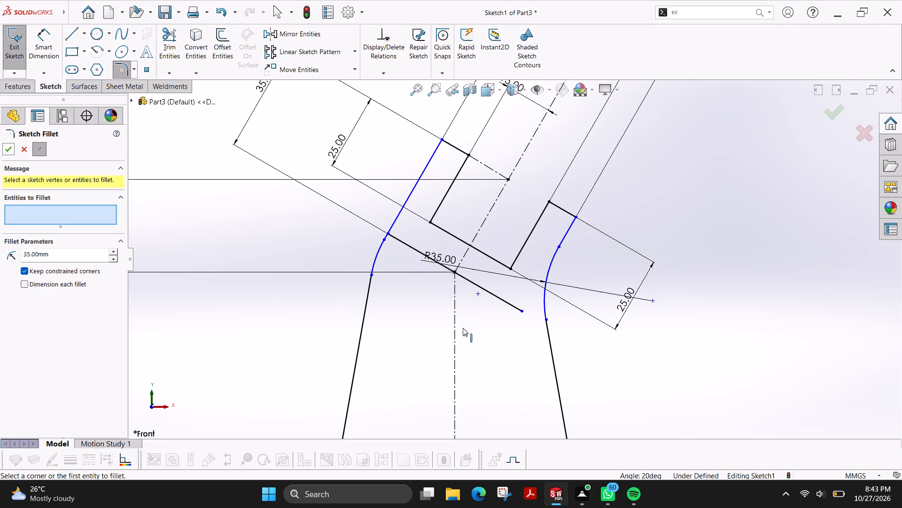
Sketch a 35 mm line from the right prong's outer top corner to the right end of the profile's slanted bottom edge.
left_click(73, 33)
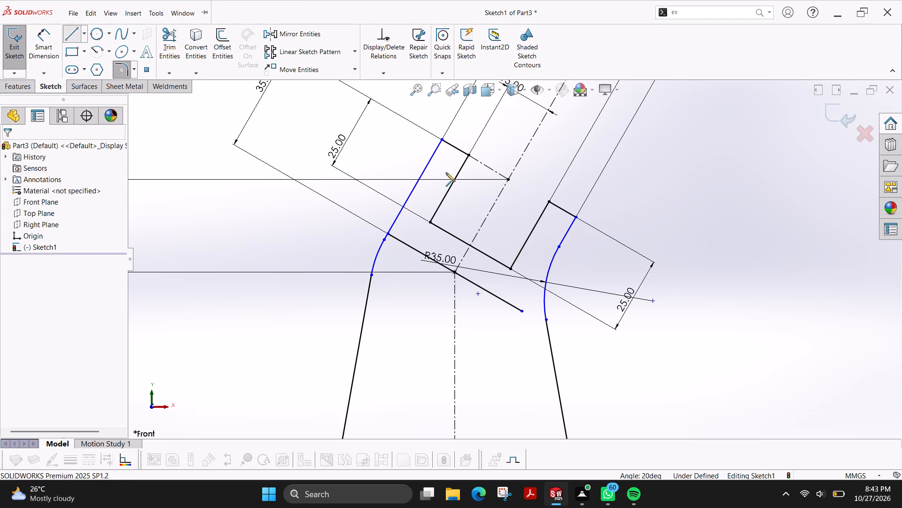
left_click(578, 217)
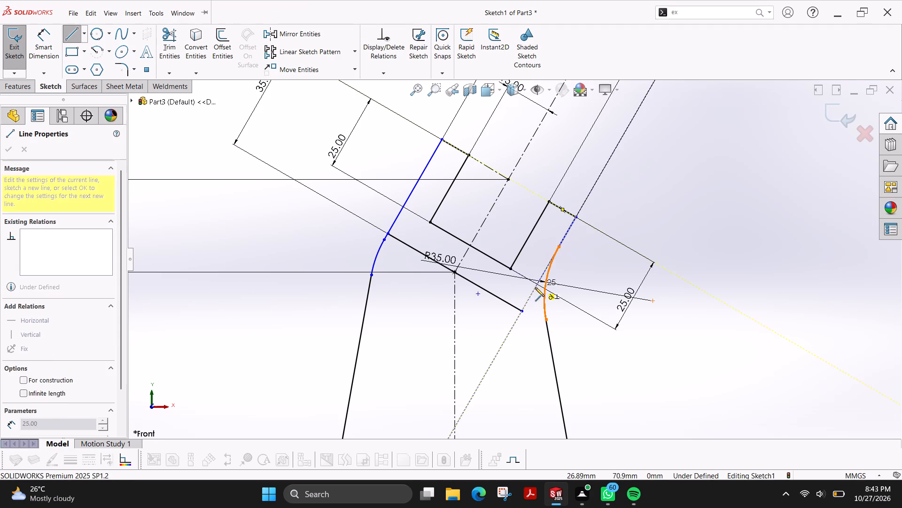
left_click(523, 313)
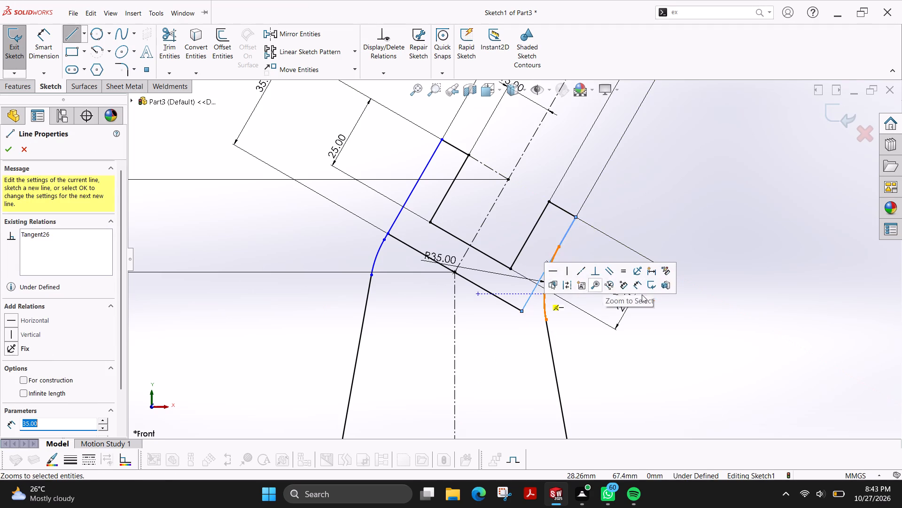
key("Escape")
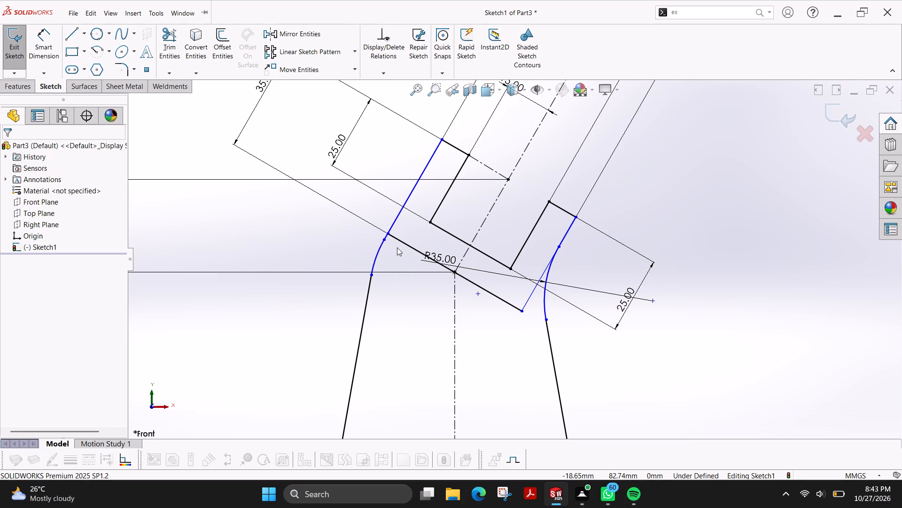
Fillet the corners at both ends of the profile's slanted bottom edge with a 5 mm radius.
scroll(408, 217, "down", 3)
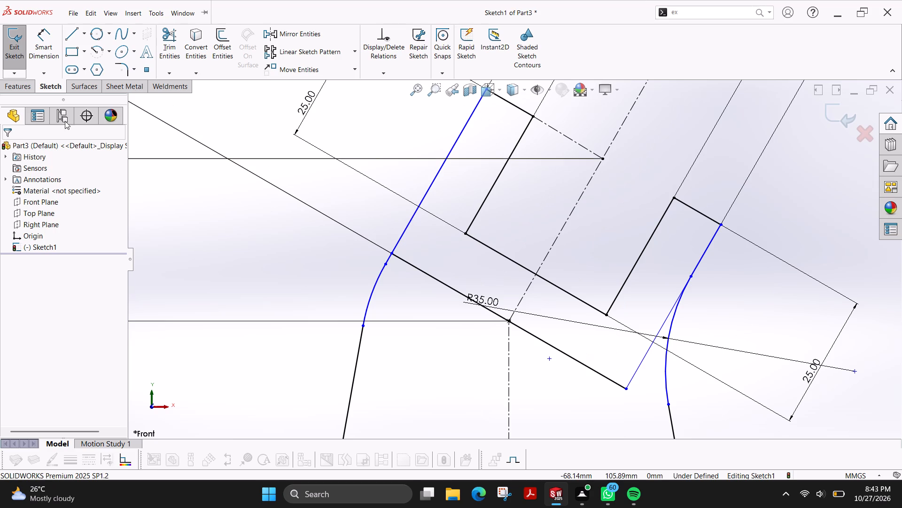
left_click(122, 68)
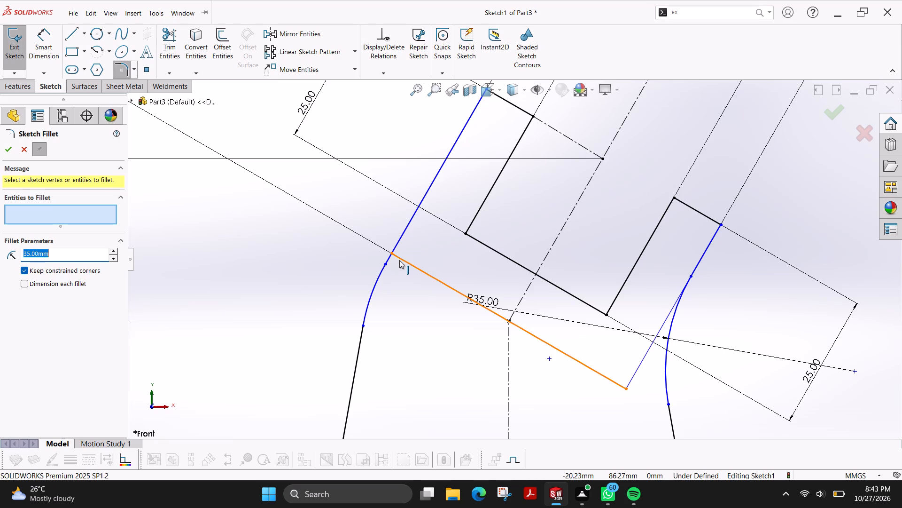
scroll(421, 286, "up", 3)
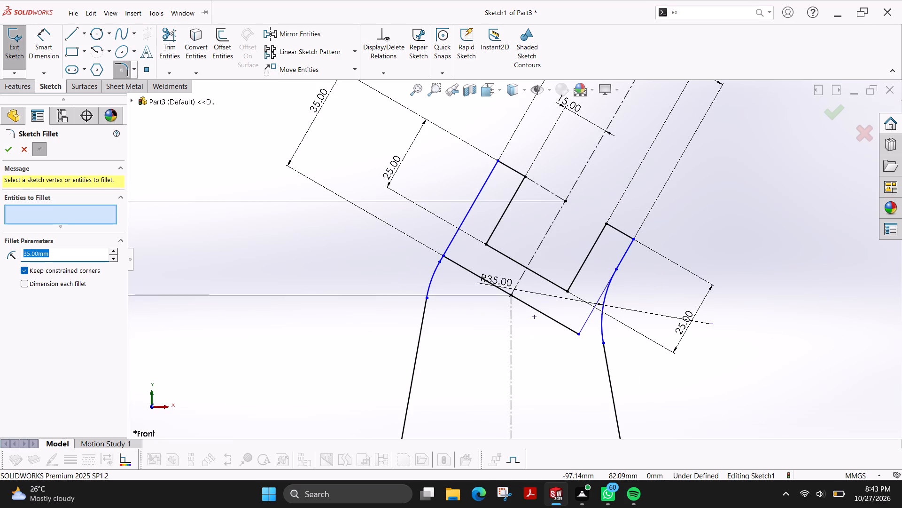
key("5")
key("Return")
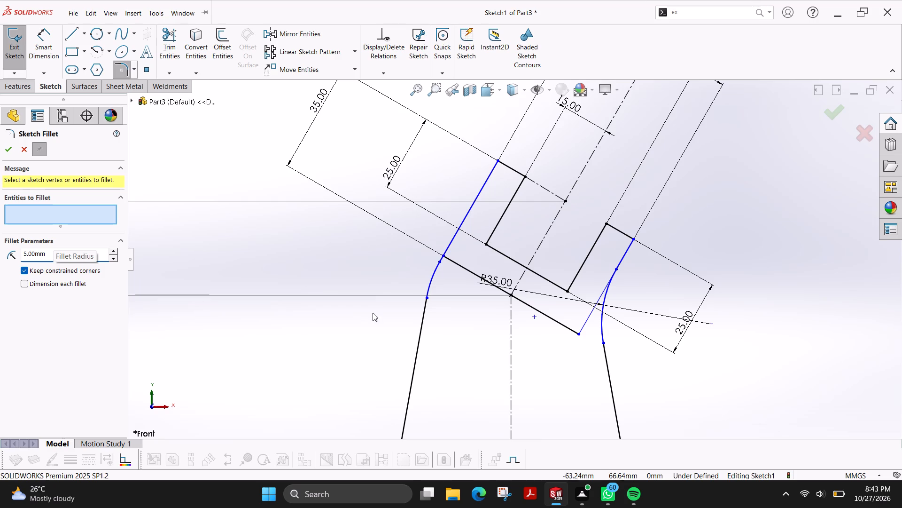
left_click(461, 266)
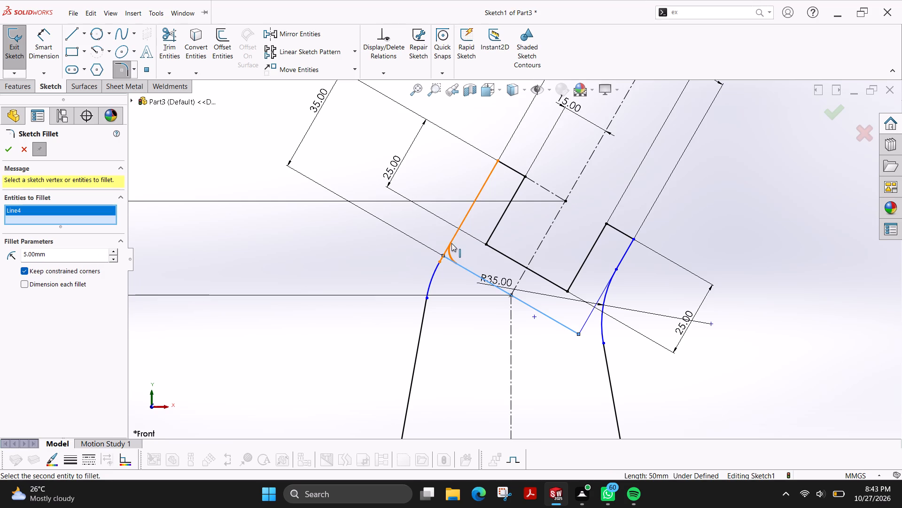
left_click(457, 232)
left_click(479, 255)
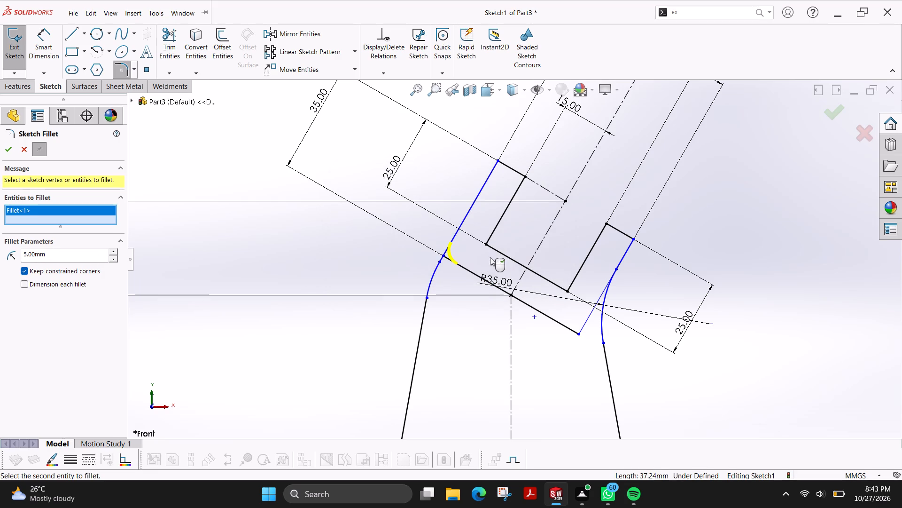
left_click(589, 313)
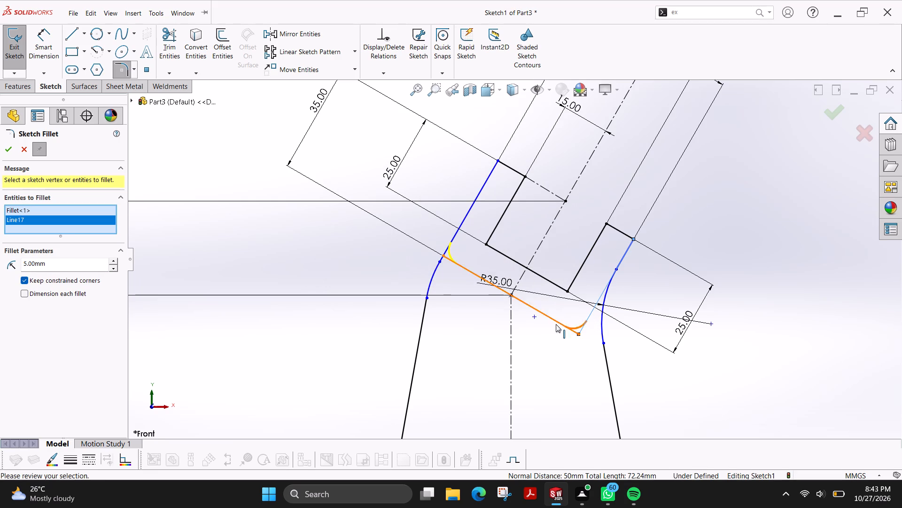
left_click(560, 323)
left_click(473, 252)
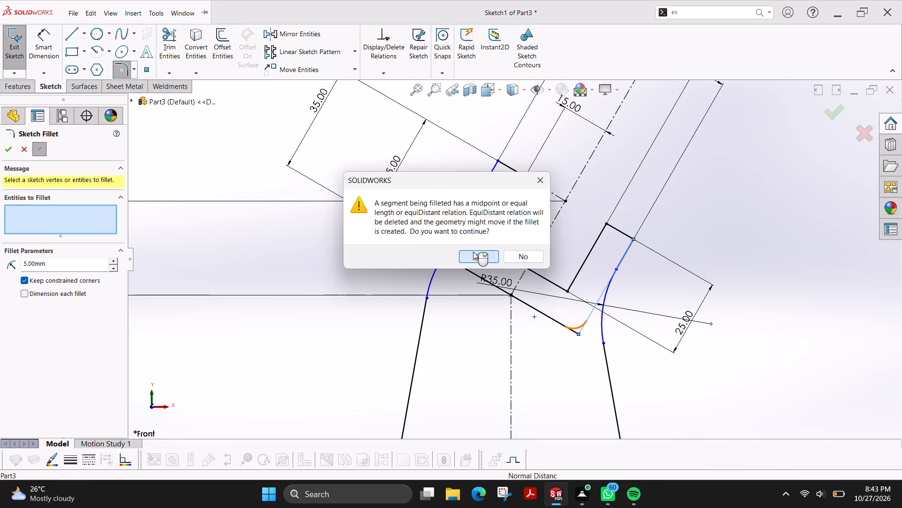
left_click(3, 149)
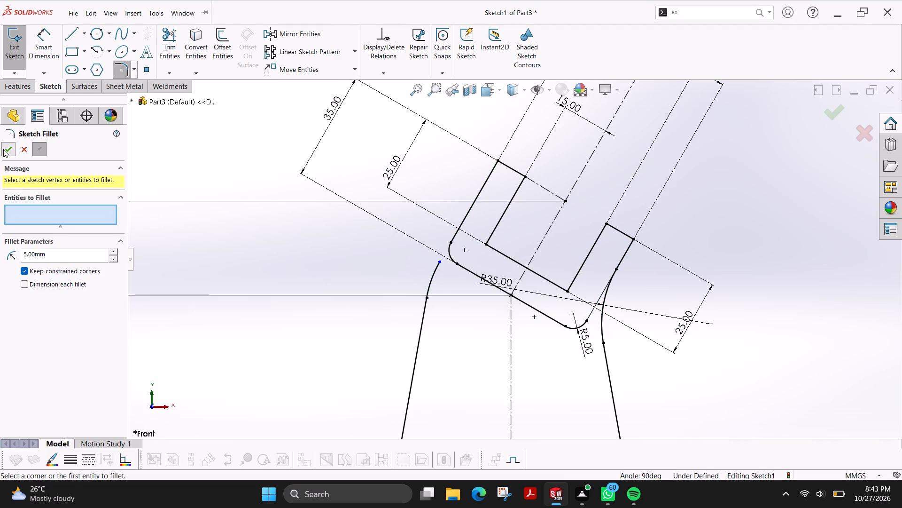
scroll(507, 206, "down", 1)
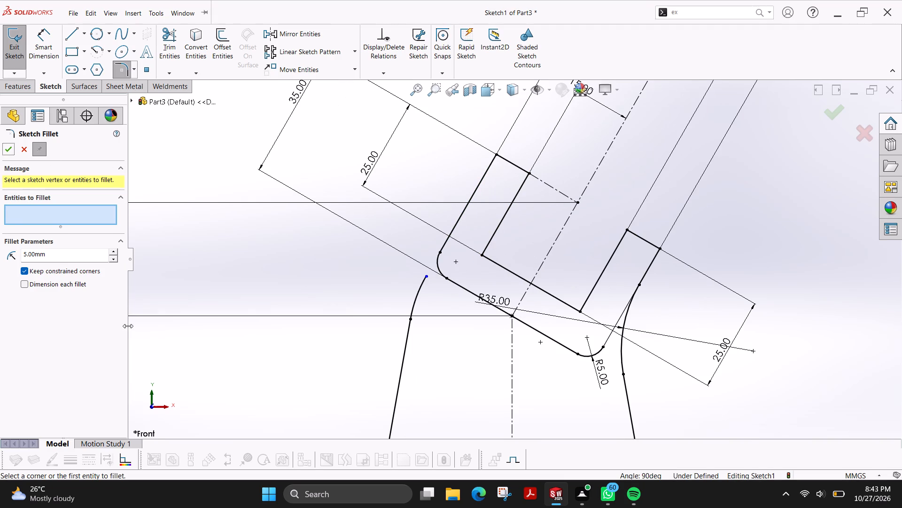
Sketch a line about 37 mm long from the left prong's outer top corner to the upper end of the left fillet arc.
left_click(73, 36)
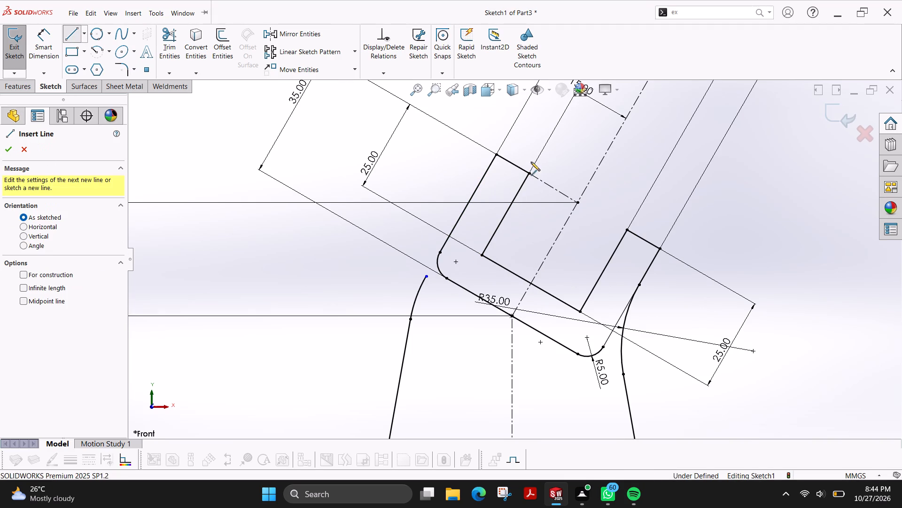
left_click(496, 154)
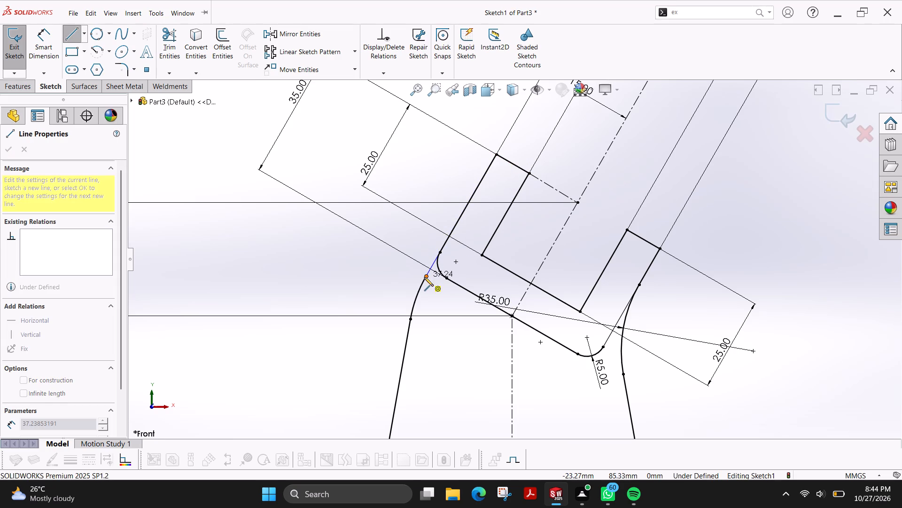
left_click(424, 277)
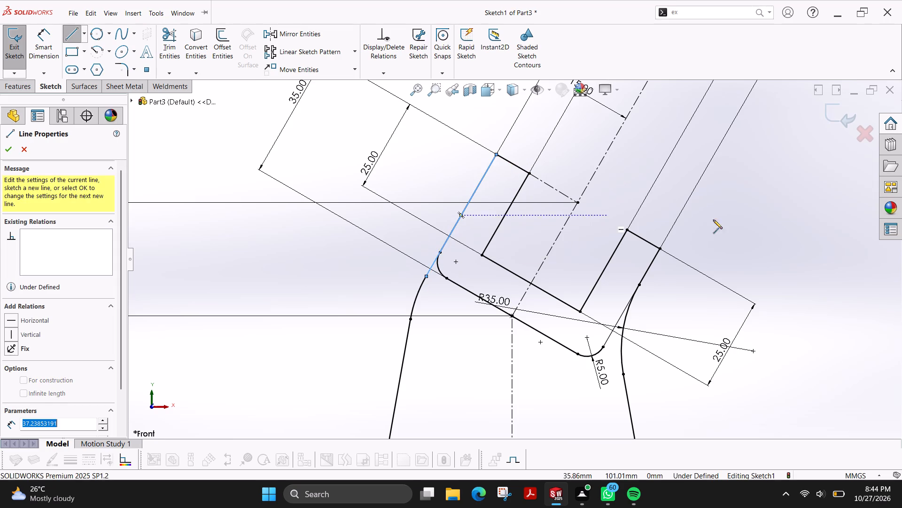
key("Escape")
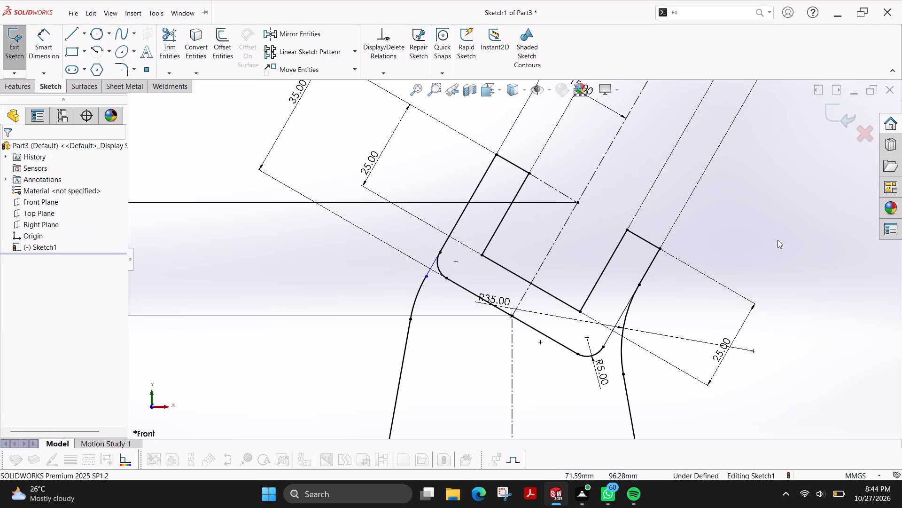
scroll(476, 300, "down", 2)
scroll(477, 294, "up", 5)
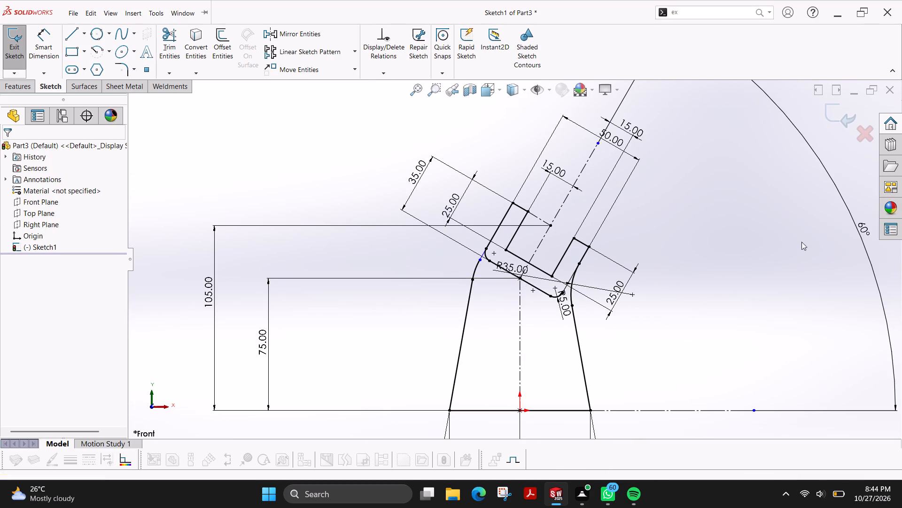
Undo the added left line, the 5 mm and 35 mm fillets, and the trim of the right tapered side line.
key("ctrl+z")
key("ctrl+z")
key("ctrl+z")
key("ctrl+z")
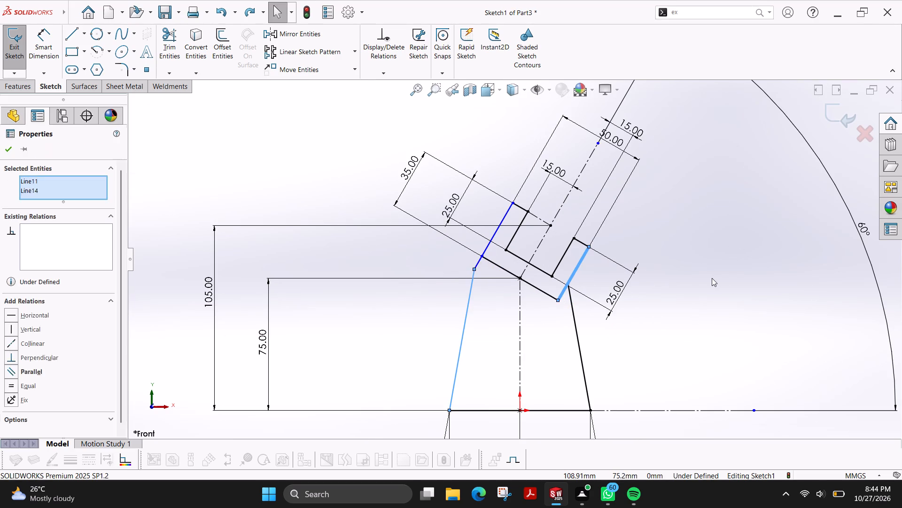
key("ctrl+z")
Trim the right tapered side line above where it meets the right prong's outer edge, using Power trim.
scroll(669, 274, "down", 2)
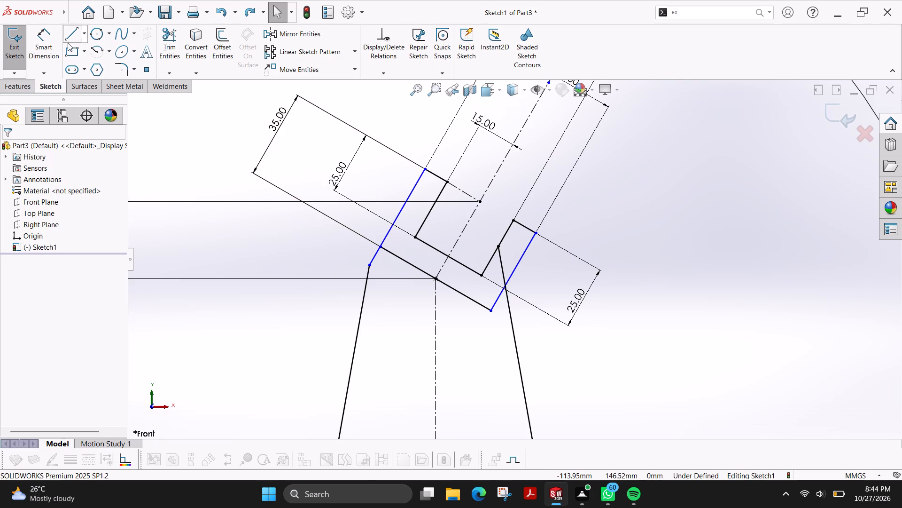
left_click(47, 50)
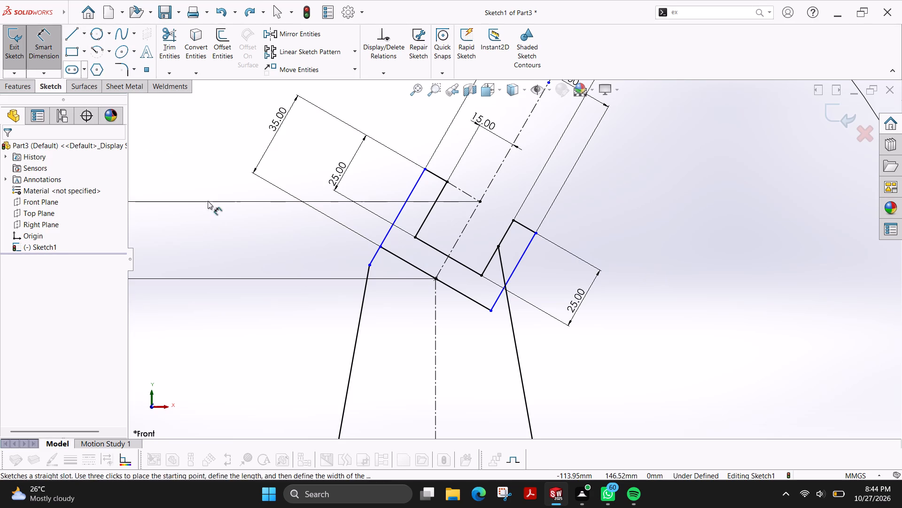
left_click(170, 47)
left_click_drag(508, 250, 498, 262)
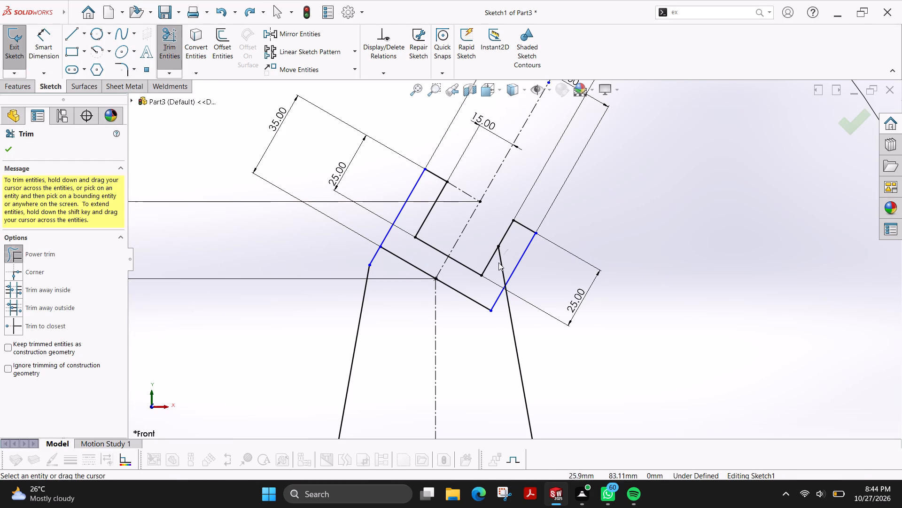
left_click_drag(498, 262, 494, 270)
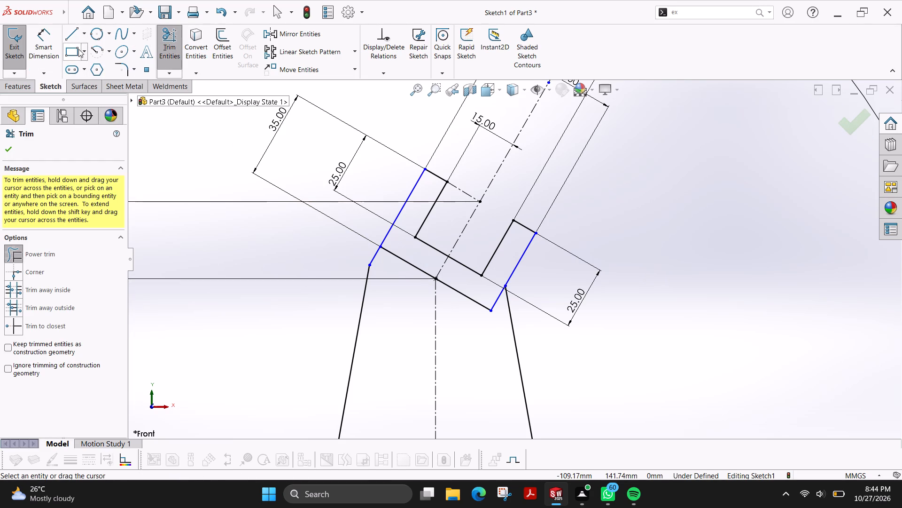
Sketch a perimeter circle tangent to the left prong's outer edge and the left tapered side line, with a 35 mm radius.
left_click(101, 27)
scroll(428, 269, "down", 3)
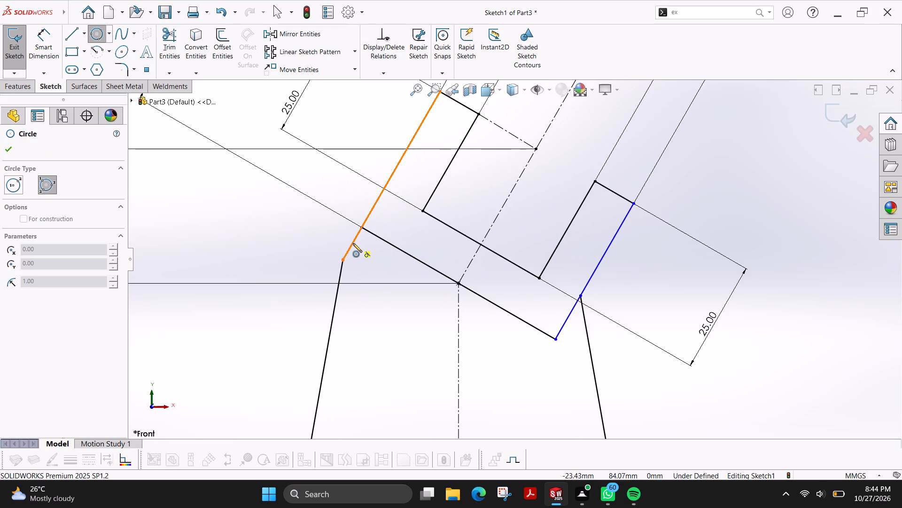
scroll(353, 244, "down", 2)
left_click(369, 246)
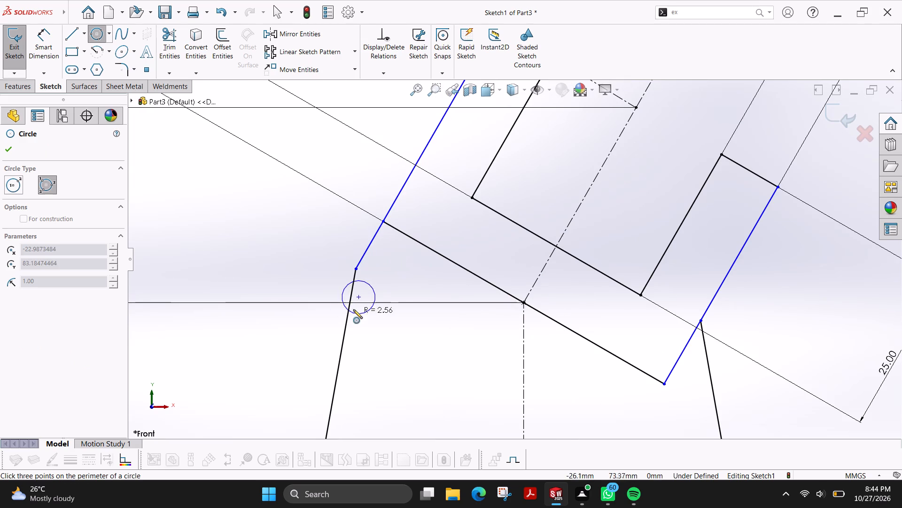
left_click(351, 294)
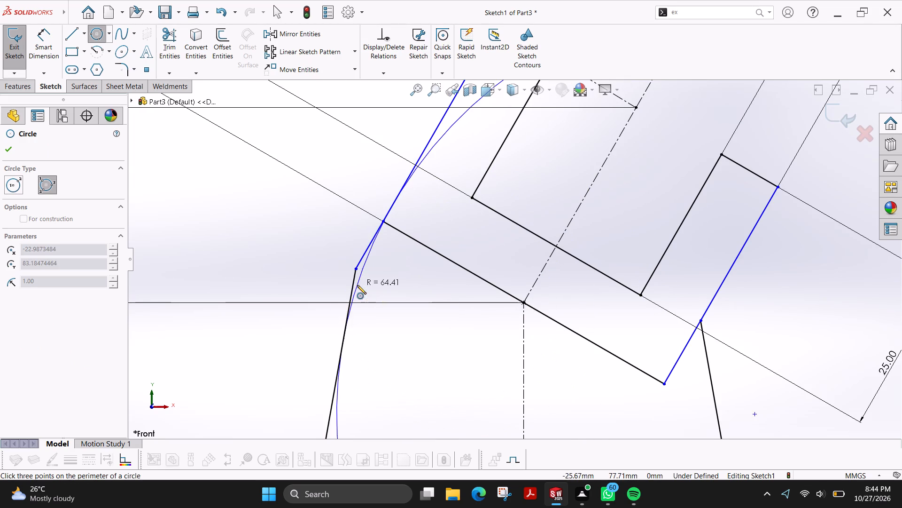
scroll(364, 280, "down", 2)
scroll(365, 278, "up", 2)
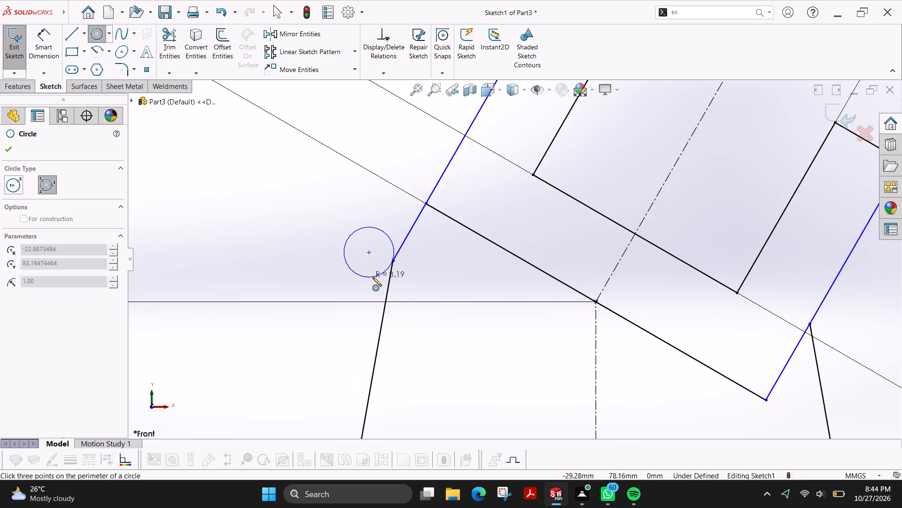
scroll(433, 272, "up", 2)
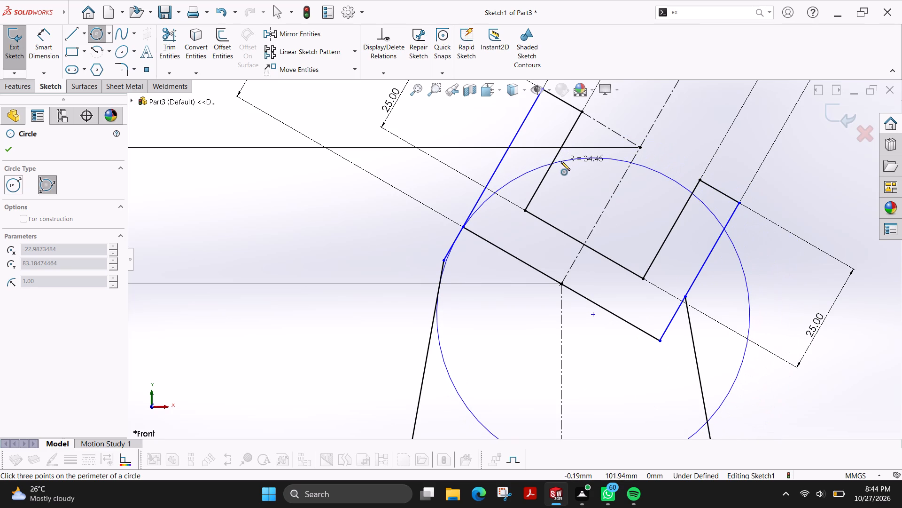
left_click(562, 161)
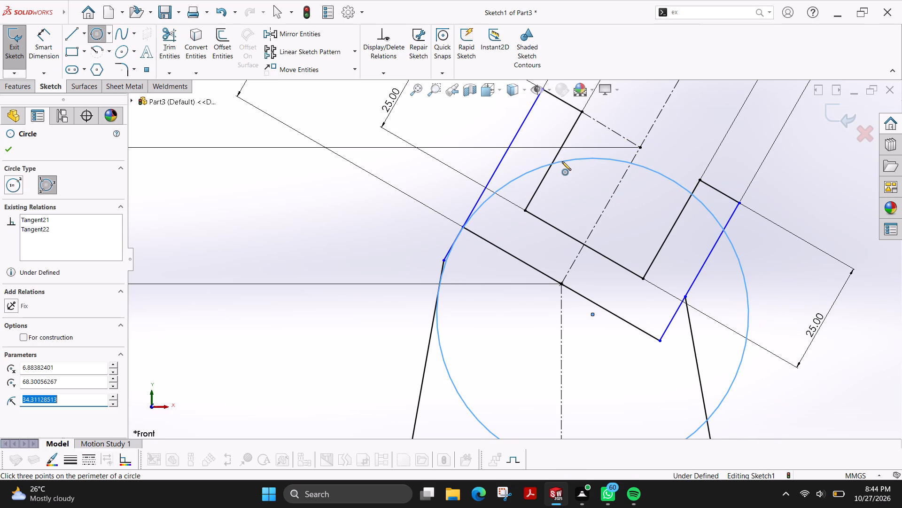
type("35")
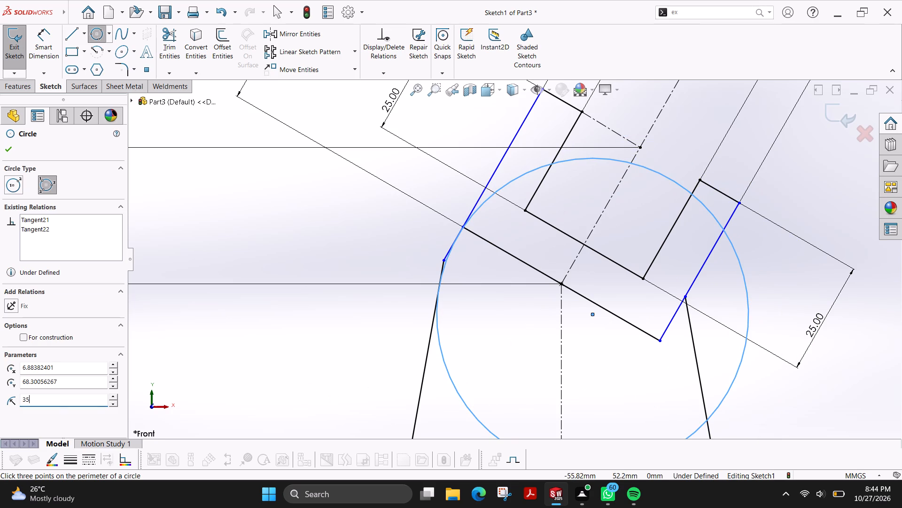
key("Return")
left_click(13, 147)
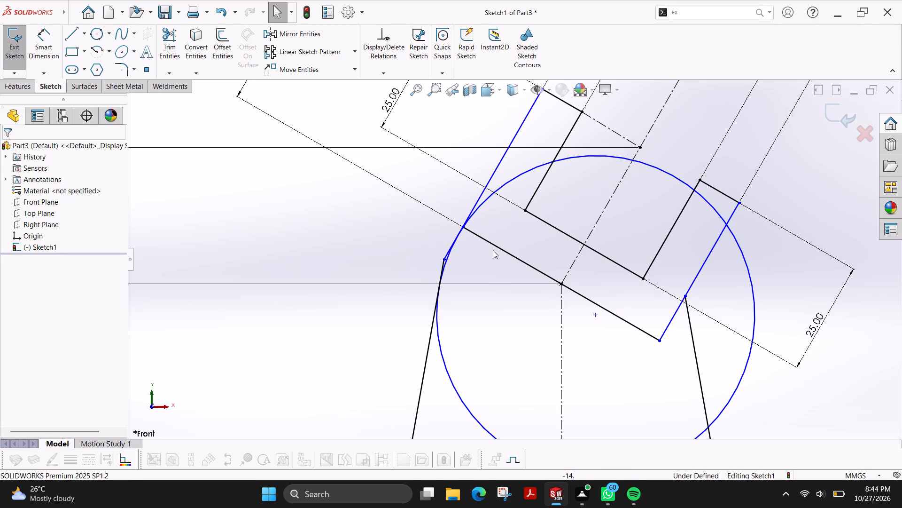
Trim the 35 mm circle to the short arc blending the left tapered side into the prong edge, and delete the leftover large arc.
left_click(170, 48)
left_click_drag(522, 154, 524, 180)
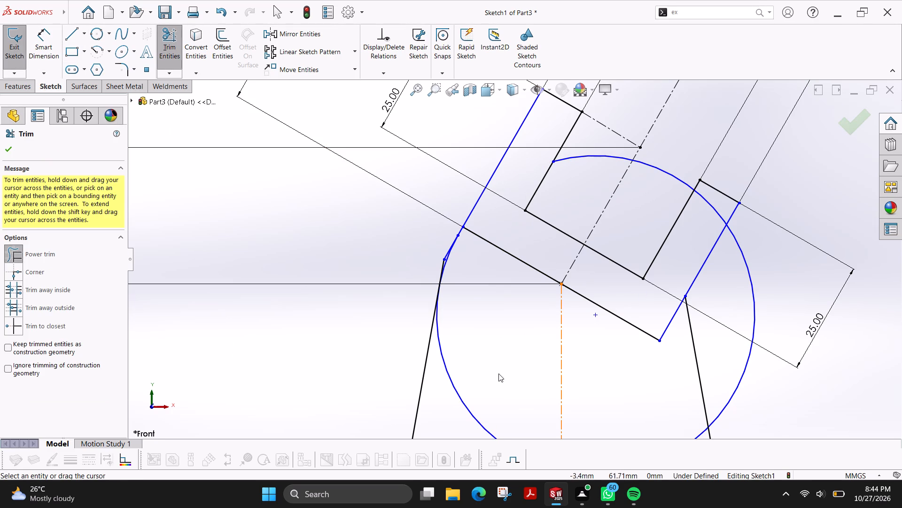
left_click_drag(437, 400, 465, 369)
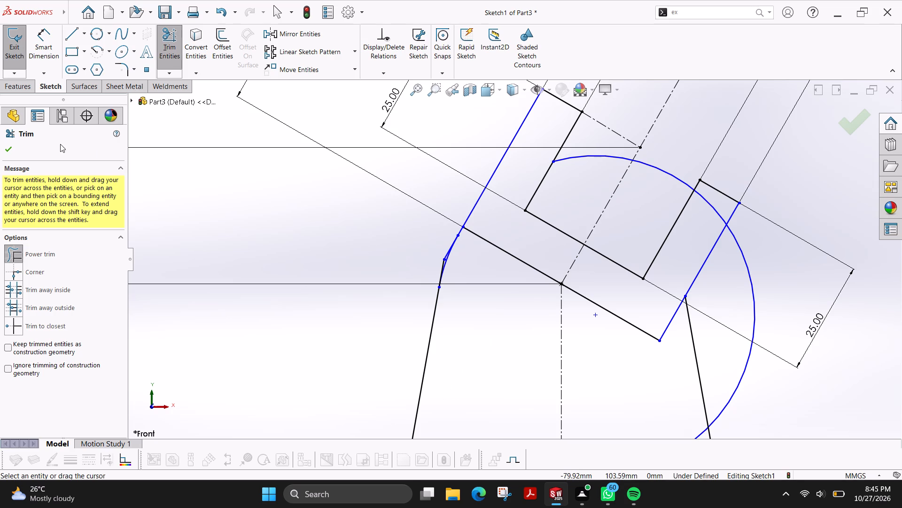
left_click(8, 147)
left_click(585, 156)
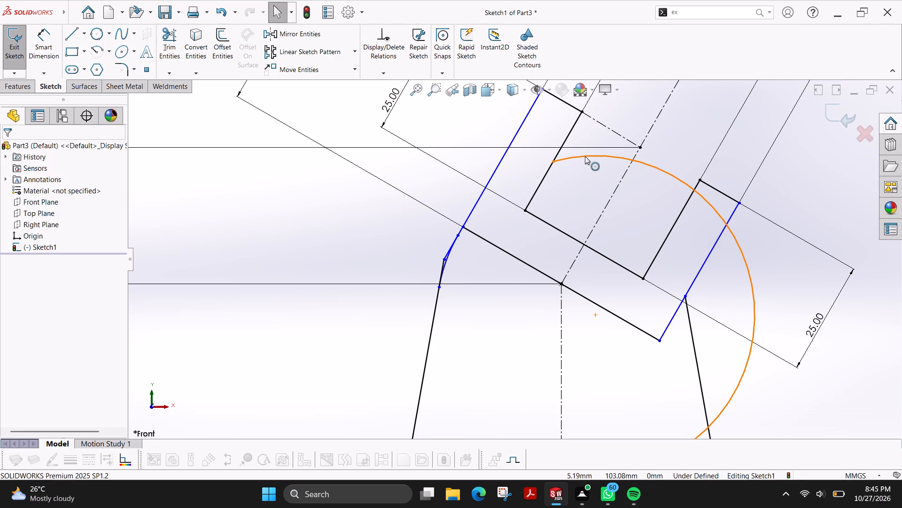
key("Delete")
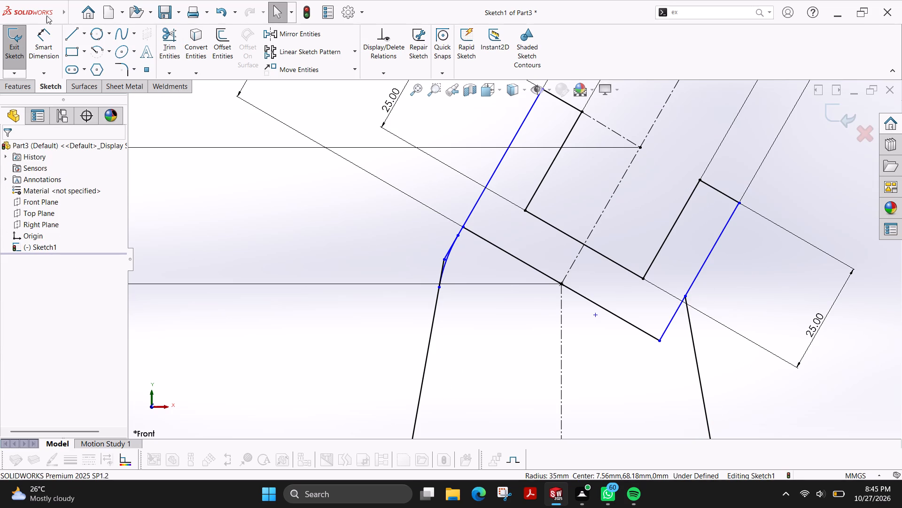
Sketch a perimeter circle tangent to the right prong's outer edge and the right tapered side line, with a 35 mm radius.
left_click(101, 37)
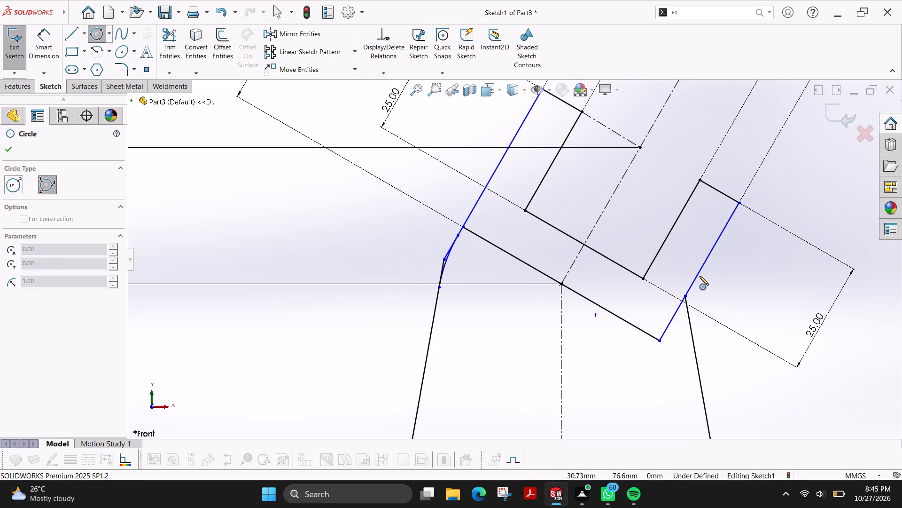
left_click(698, 275)
left_click(697, 348)
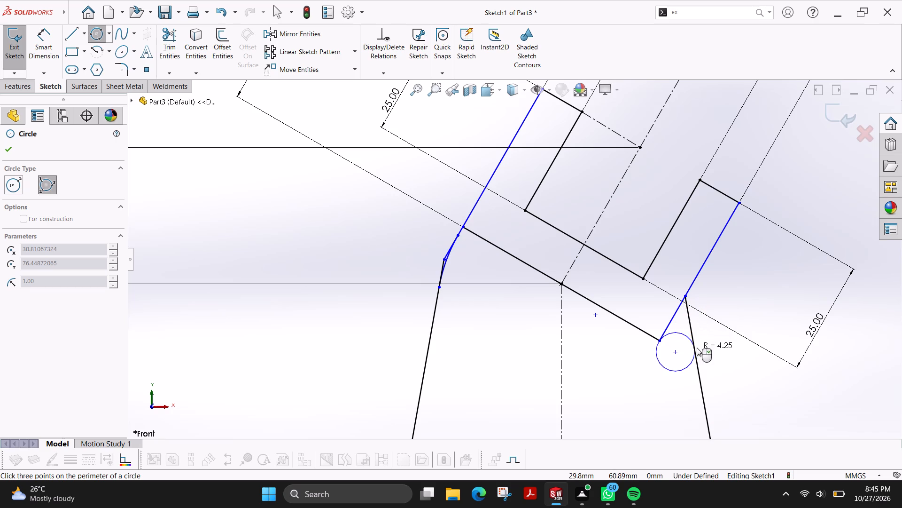
left_click(693, 308)
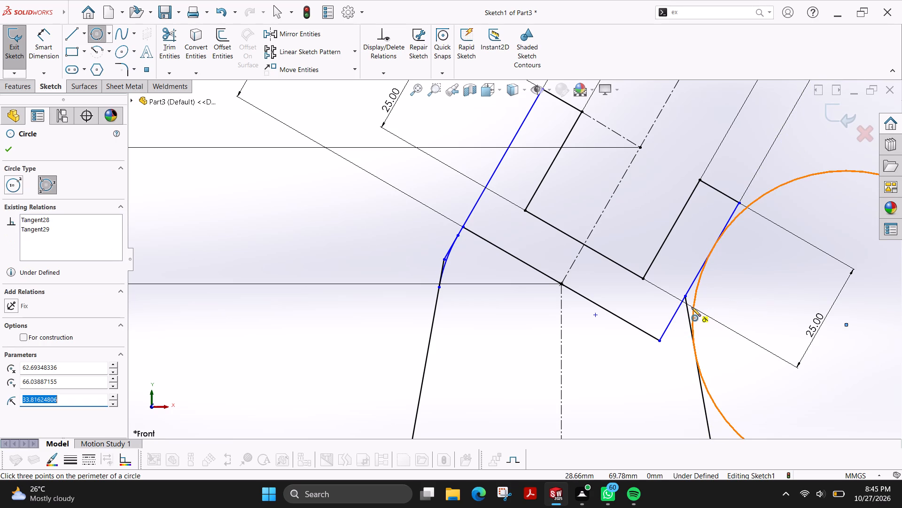
type("35")
key("Return")
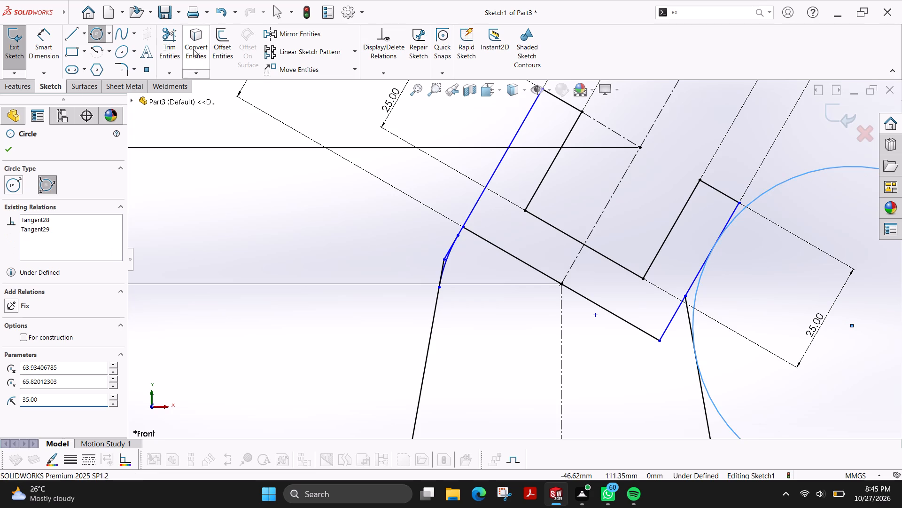
left_click(8, 148)
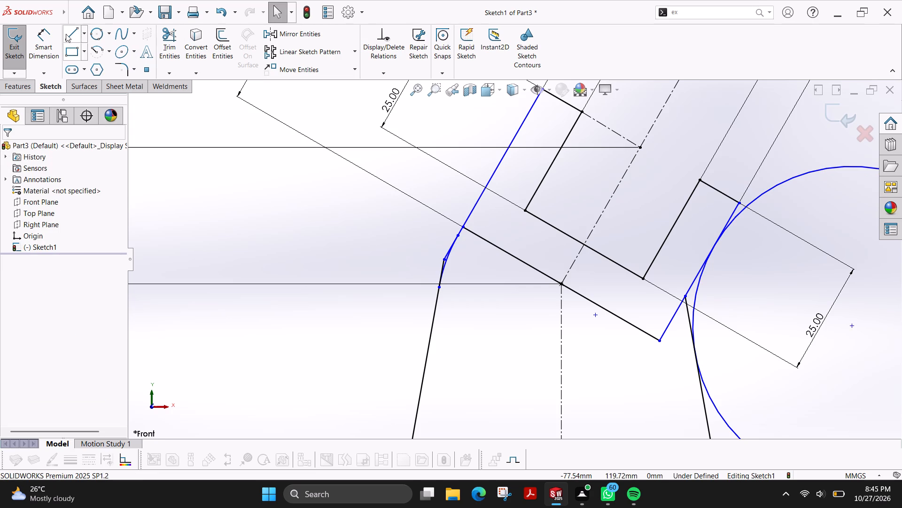
Trim the right 35 mm circle to the short arc blending the right tapered side into the prong edge.
left_click(174, 35)
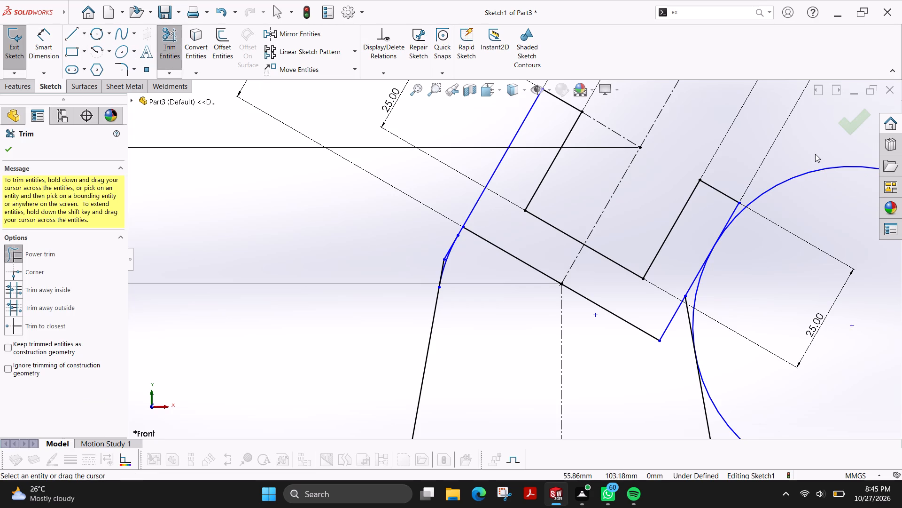
left_click_drag(815, 153, 828, 191)
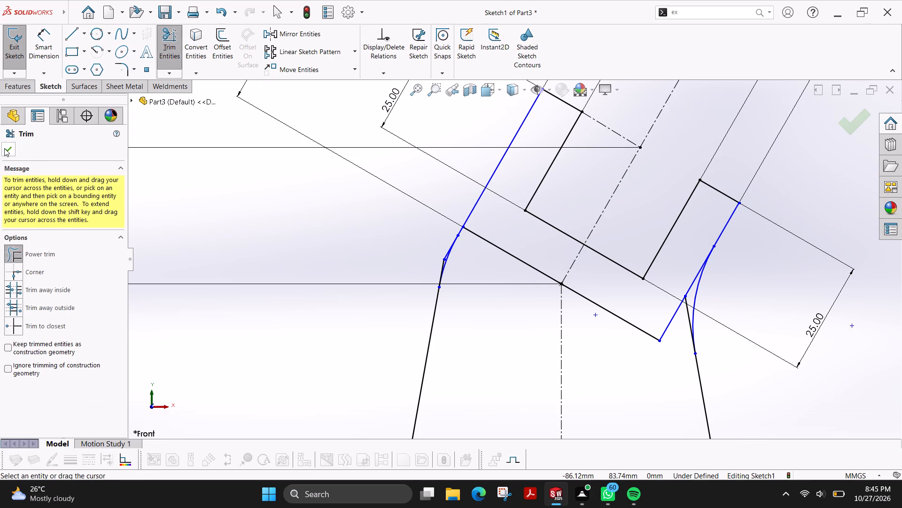
left_click(4, 148)
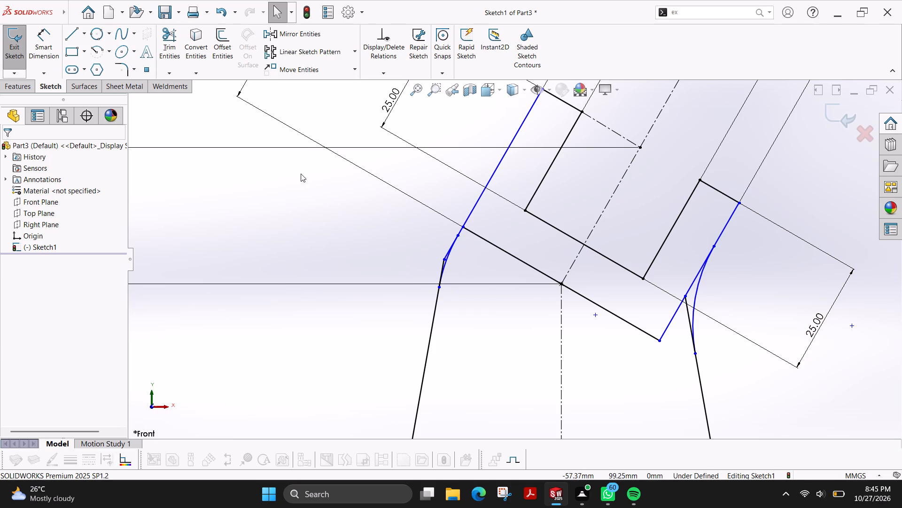
Sketch a 5 mm radius perimeter circle inside the left corner, tangent to the left prong's outer edge and the slanted base line.
left_click(92, 34)
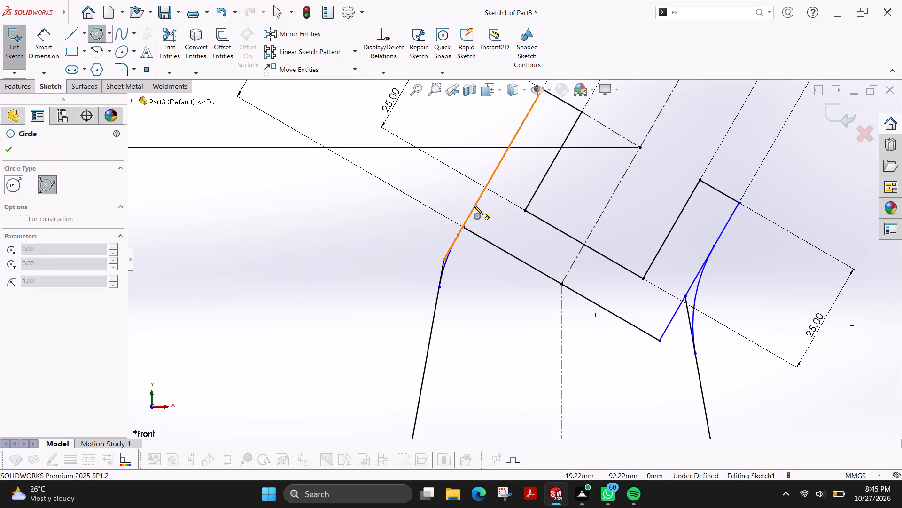
left_click(474, 206)
left_click(492, 242)
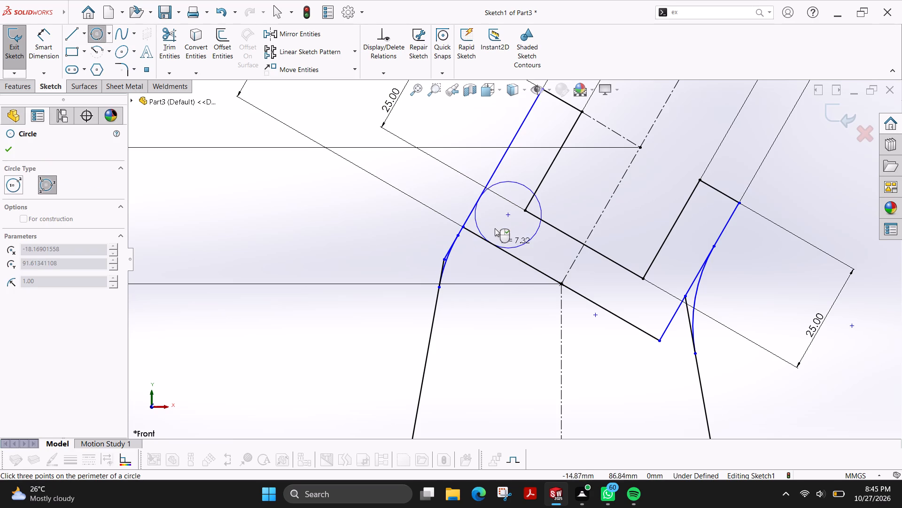
left_click(472, 216)
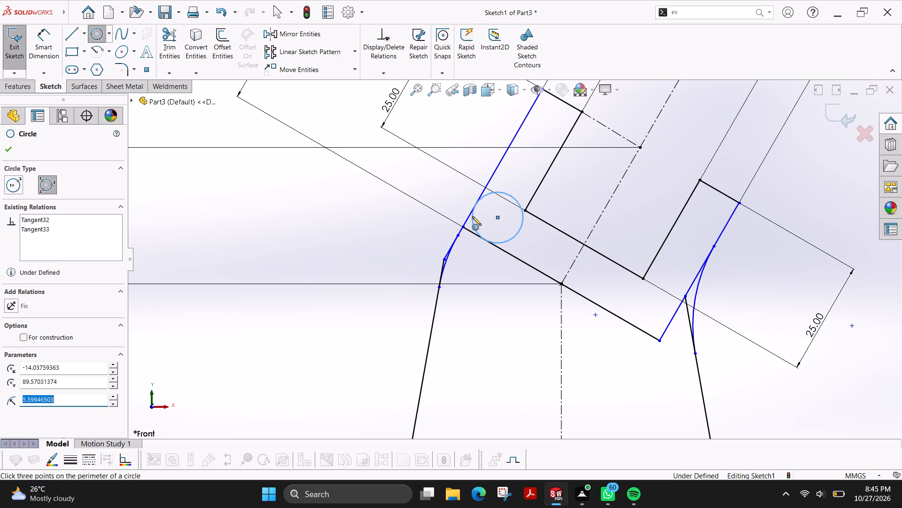
key("5")
key("Return")
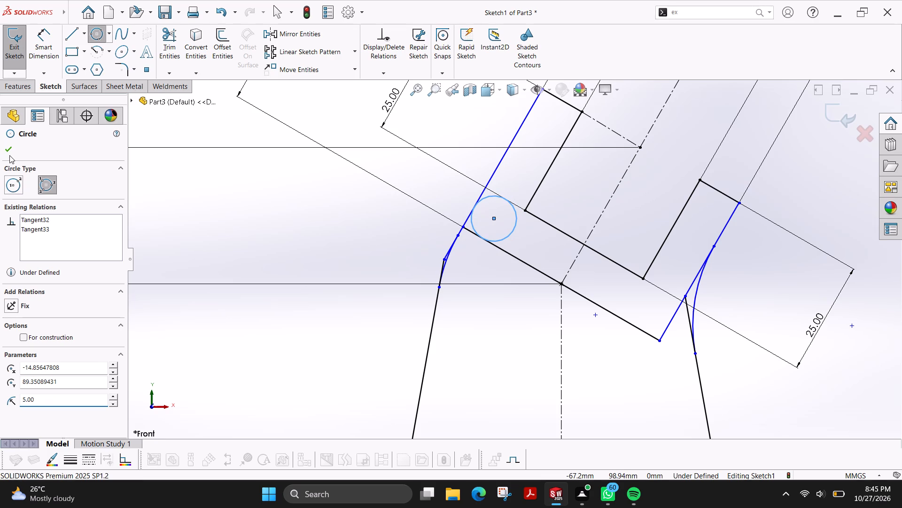
left_click(9, 143)
Sketch a 5 mm radius perimeter circle inside the right corner, tangent to the right prong's outer edge and the slanted base line.
left_click(96, 35)
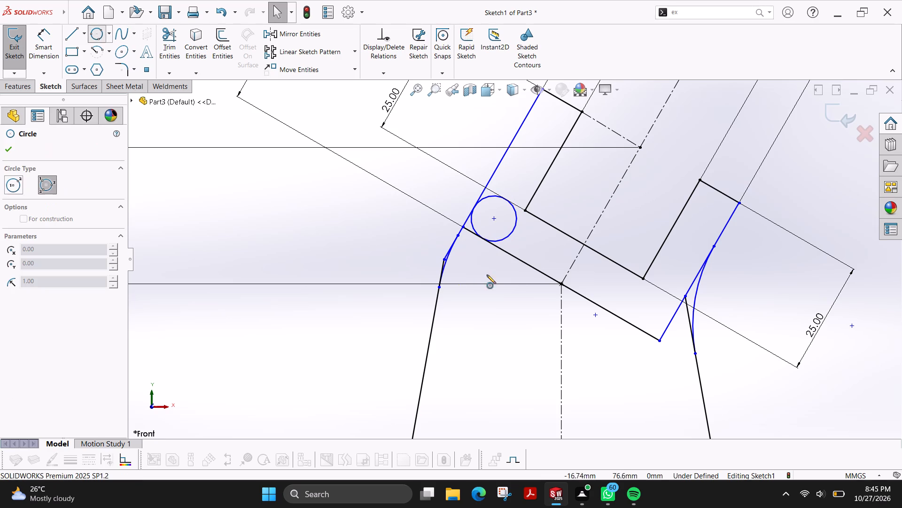
left_click(675, 314)
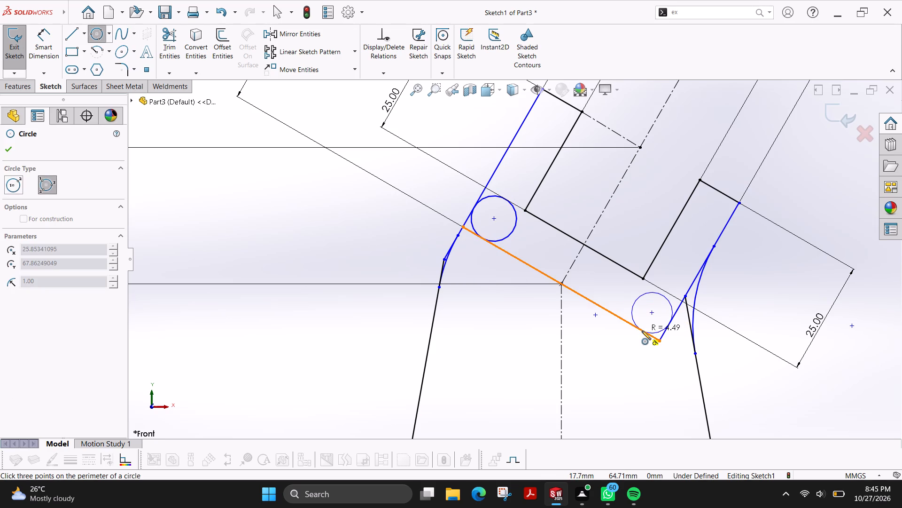
left_click(642, 331)
left_click(645, 321)
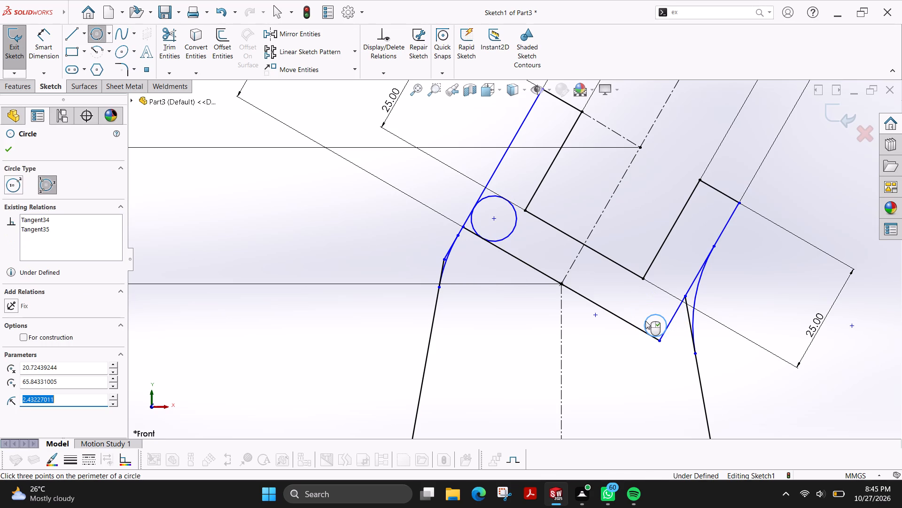
key("5")
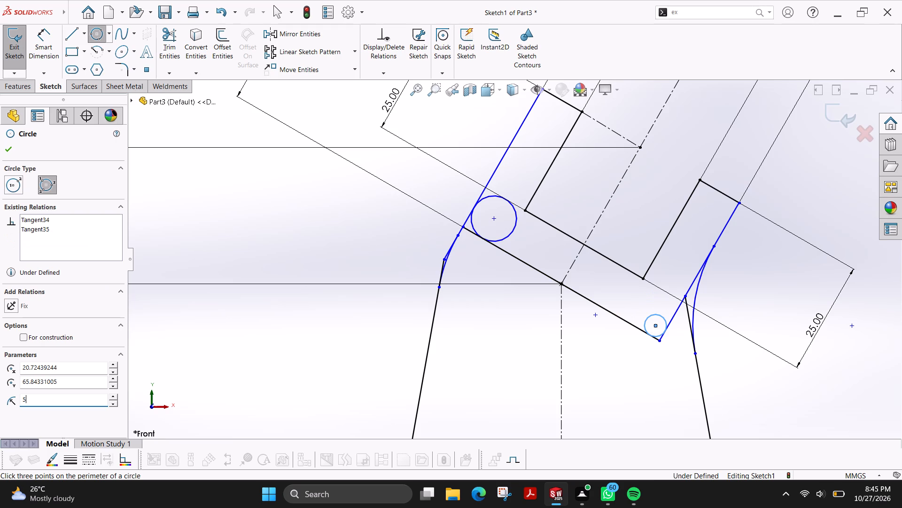
key("Return")
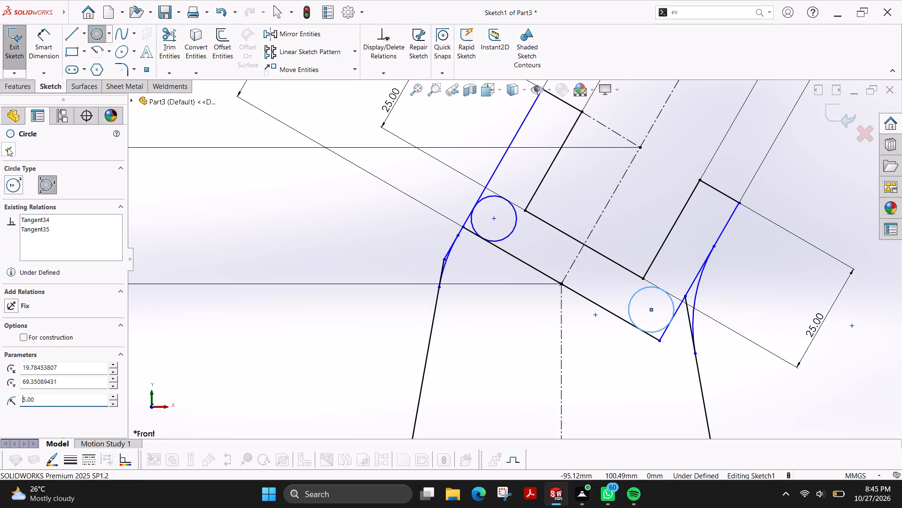
left_click(8, 148)
left_click(315, 110)
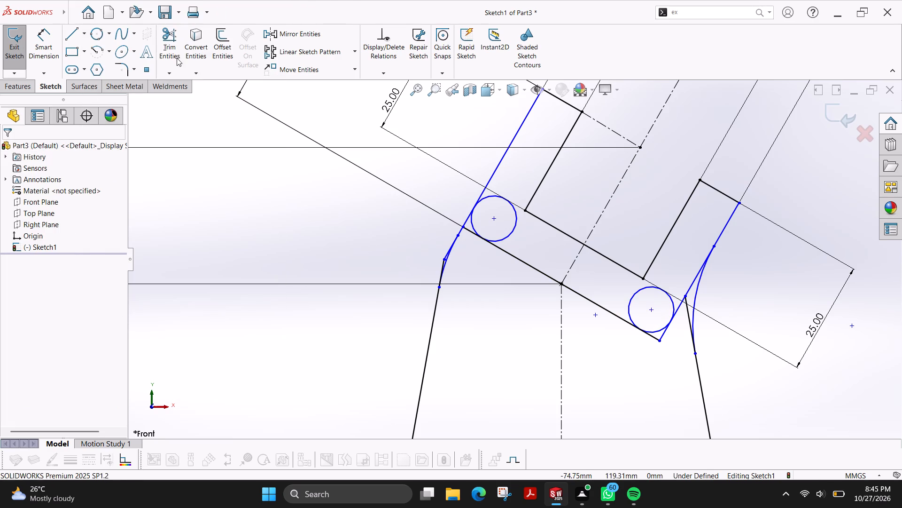
Trim both 5 mm circles to the short arcs rounding the left and right base corners.
left_click(175, 51)
left_click_drag(519, 242, 504, 230)
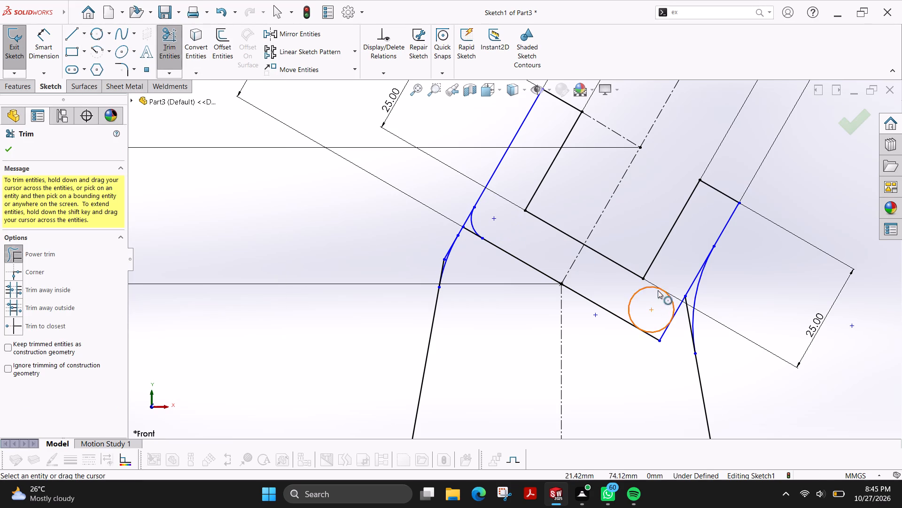
left_click_drag(618, 289, 641, 291)
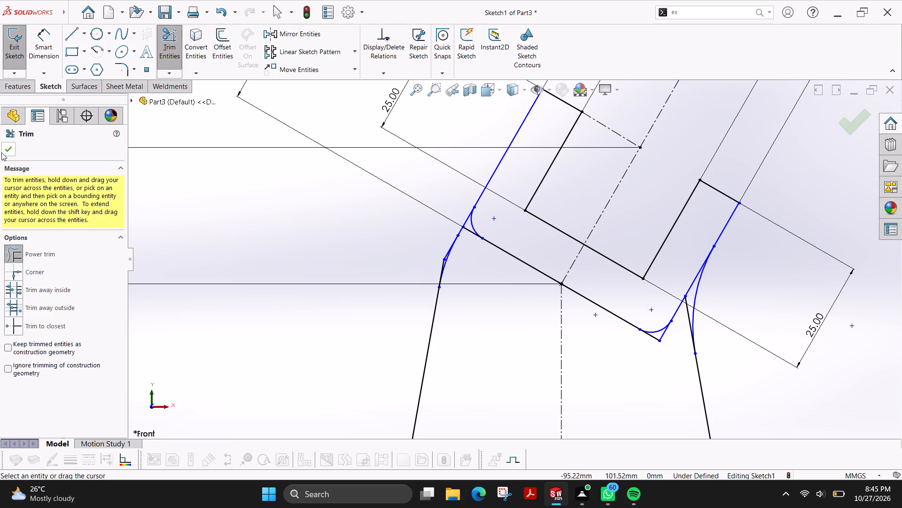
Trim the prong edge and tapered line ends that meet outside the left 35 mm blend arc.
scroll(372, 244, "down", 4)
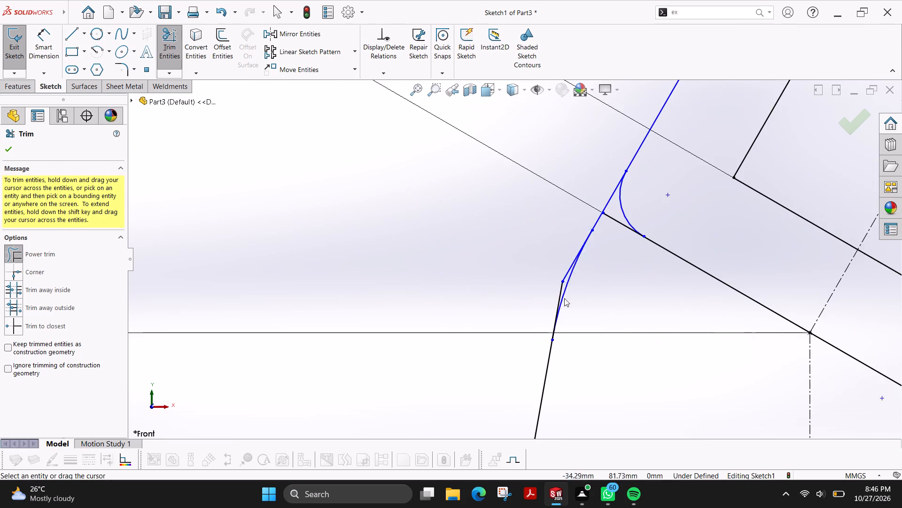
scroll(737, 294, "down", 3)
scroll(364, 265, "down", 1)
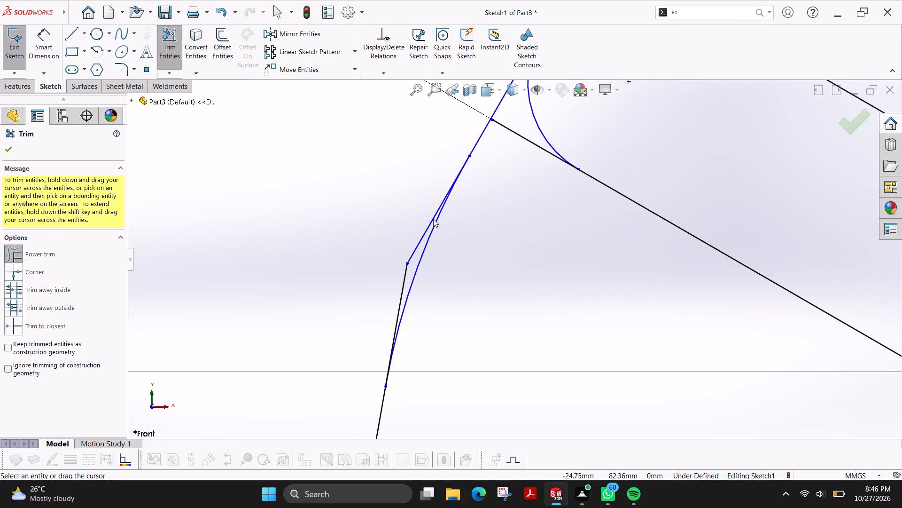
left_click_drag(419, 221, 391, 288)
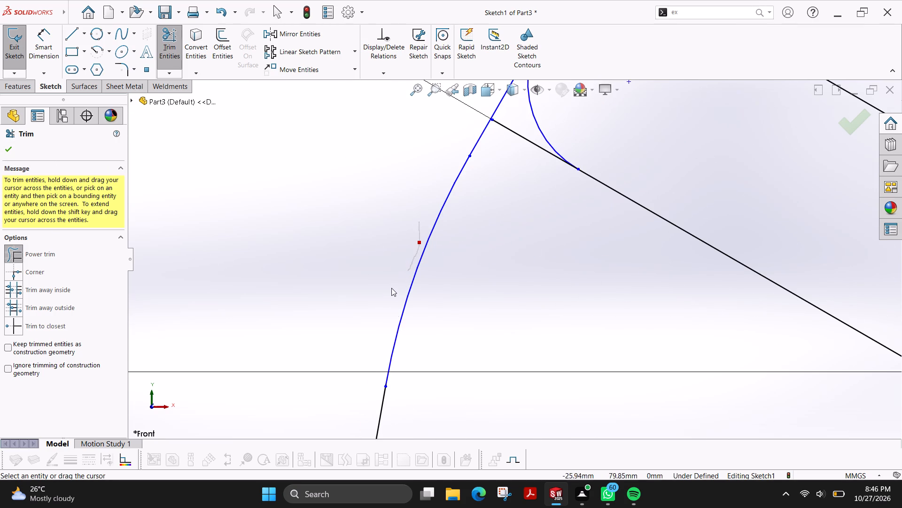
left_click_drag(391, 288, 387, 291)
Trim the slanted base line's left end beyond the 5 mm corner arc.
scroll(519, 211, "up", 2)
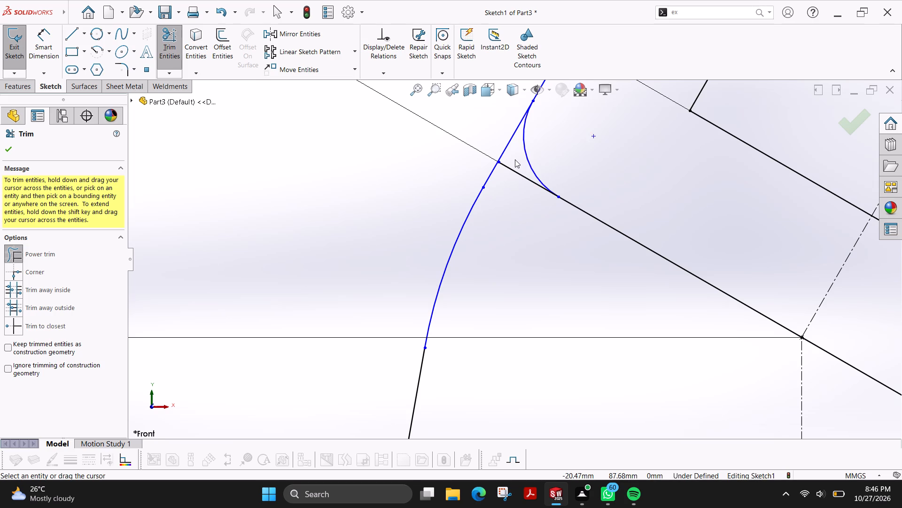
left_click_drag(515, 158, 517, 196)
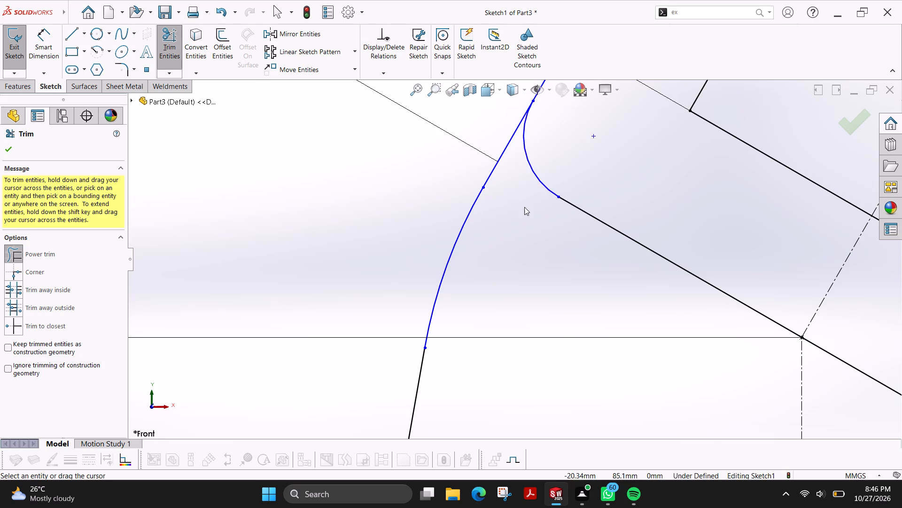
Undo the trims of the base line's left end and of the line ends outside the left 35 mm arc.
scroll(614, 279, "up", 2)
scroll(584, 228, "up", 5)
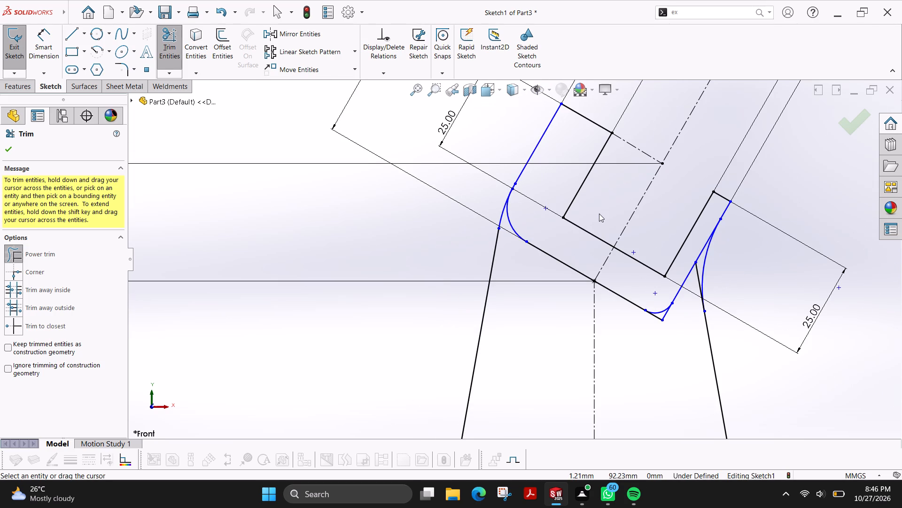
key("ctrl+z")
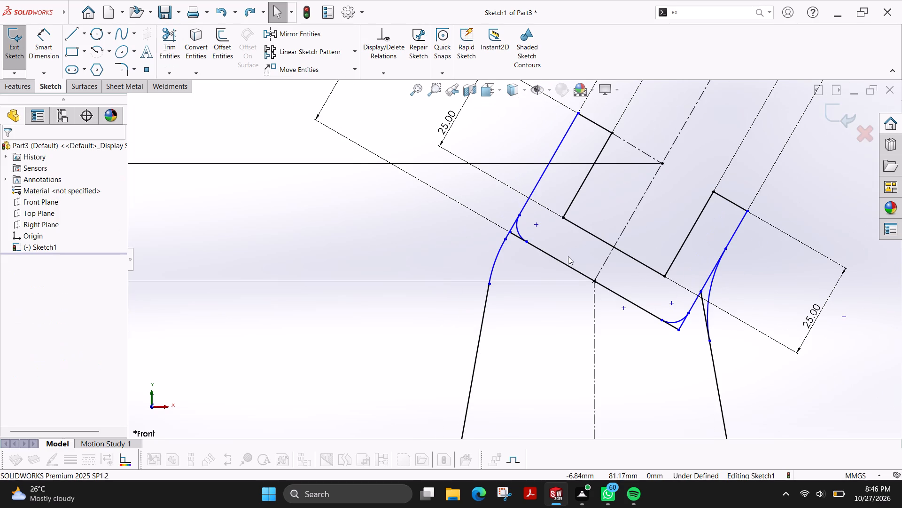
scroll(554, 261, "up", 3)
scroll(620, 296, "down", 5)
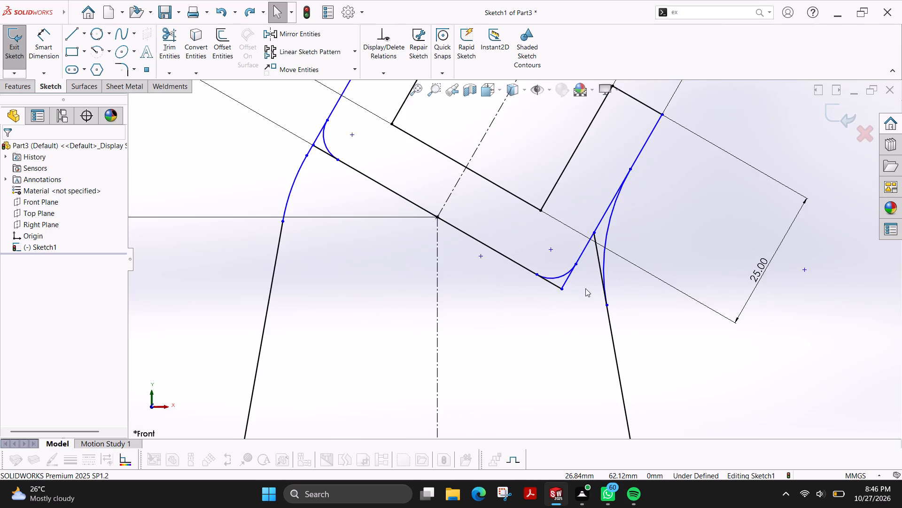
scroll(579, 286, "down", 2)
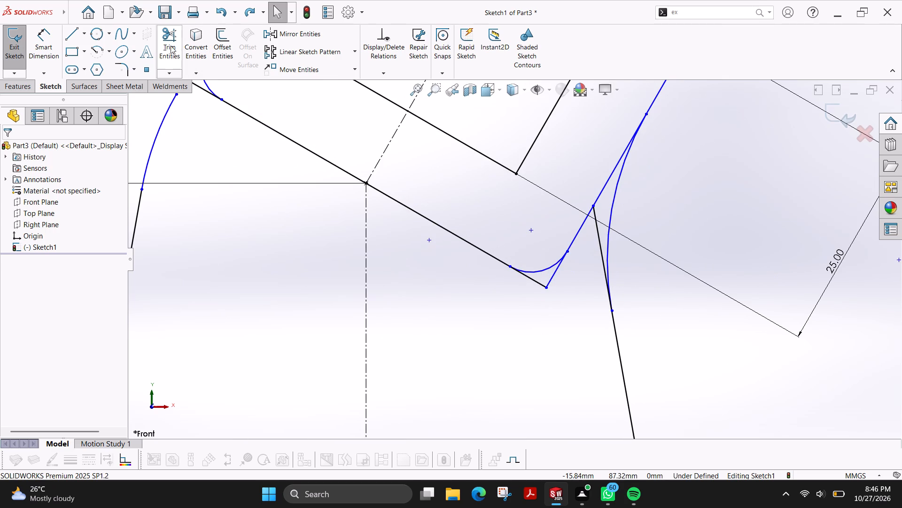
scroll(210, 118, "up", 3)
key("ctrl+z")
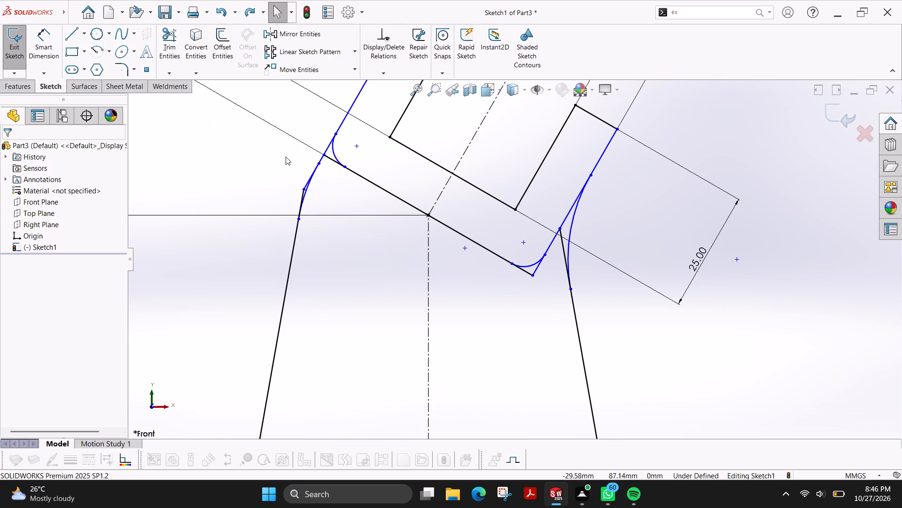
Trim the prong edge and tapered line ends outside the left 35 mm blend arc, using Power trim.
left_click(171, 44)
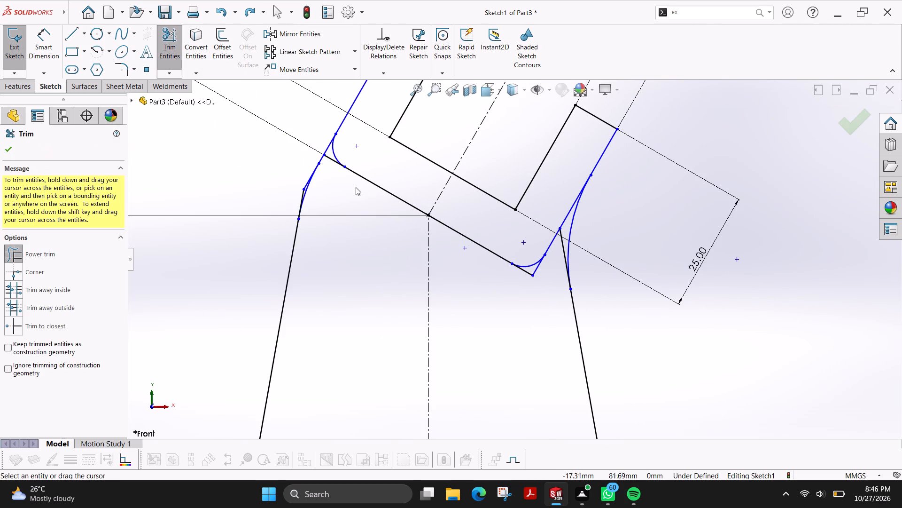
scroll(359, 192, "down", 8)
left_click_drag(241, 185, 224, 238)
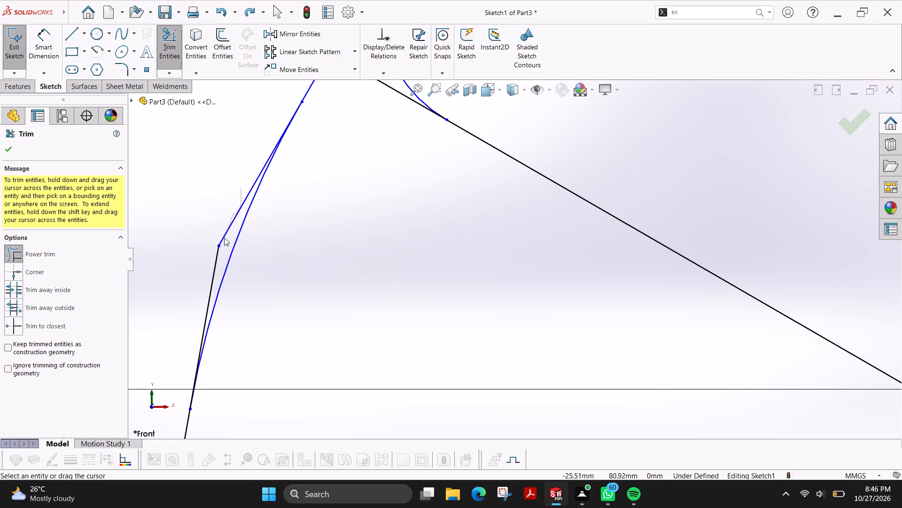
left_click_drag(224, 238, 206, 276)
Trim the slanted base line and right prong edge ends that overhang the right 5 mm corner arc.
scroll(411, 236, "up", 3)
scroll(462, 242, "up", 4)
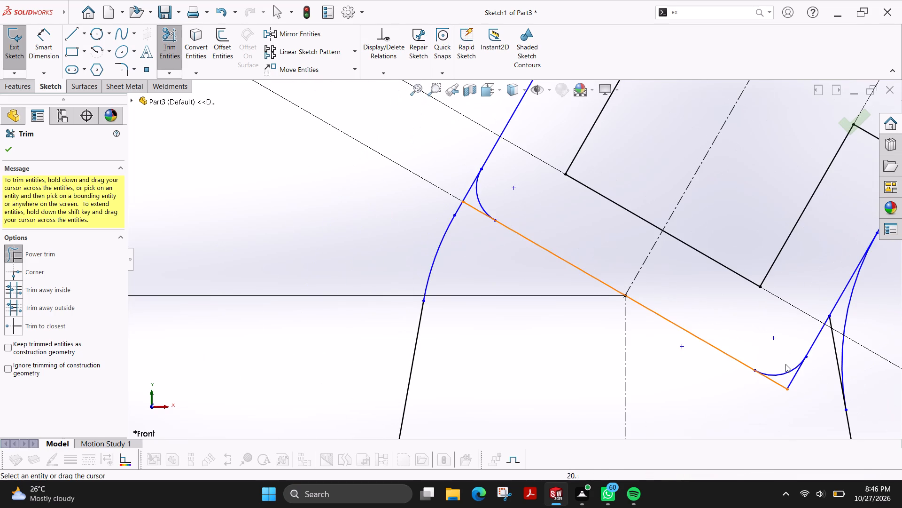
left_click_drag(798, 378, 774, 386)
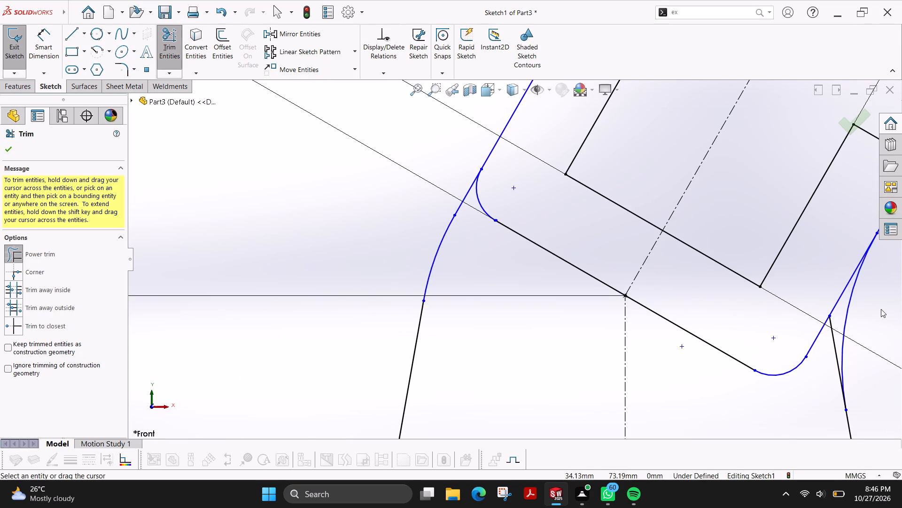
scroll(880, 309, "up", 2)
scroll(739, 304, "down", 4)
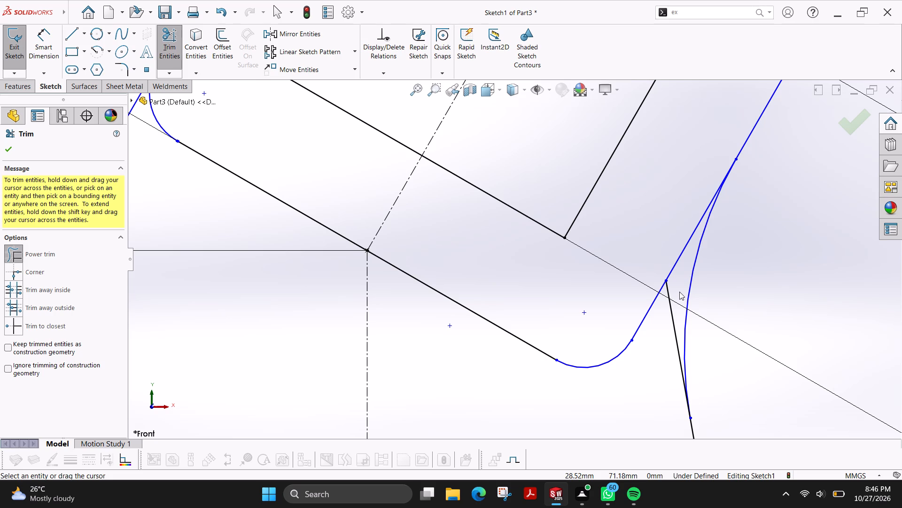
Trim the tapered right side line's end that extends above the right 35 mm blend arc, using Power trim.
left_click_drag(676, 292, 661, 331)
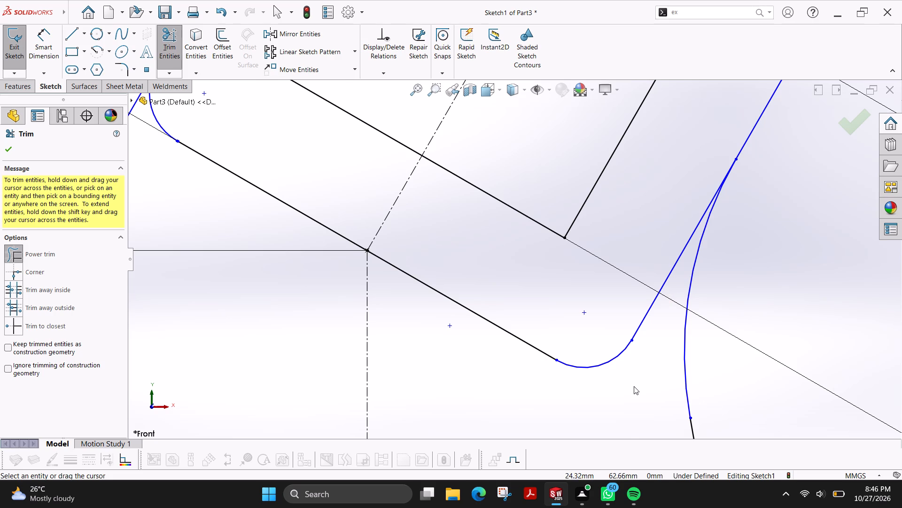
scroll(633, 387, "up", 3)
scroll(546, 328, "up", 4)
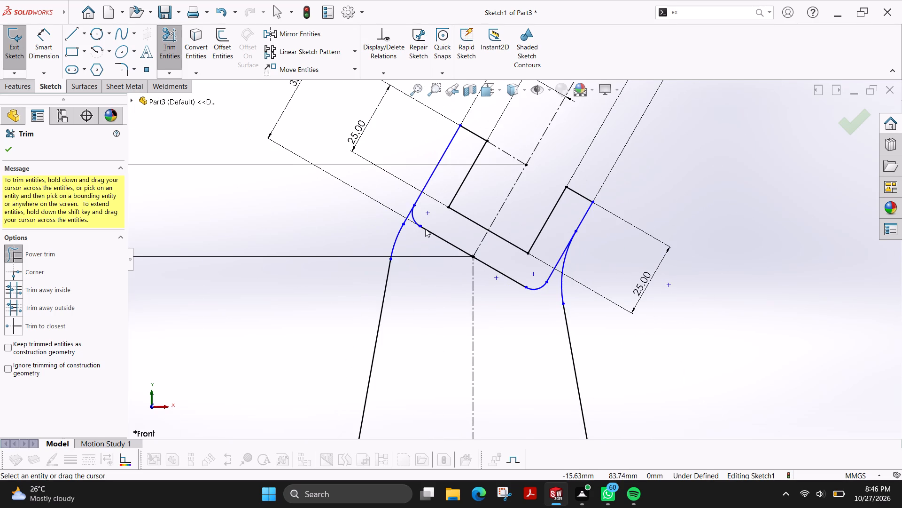
scroll(425, 226, "down", 3)
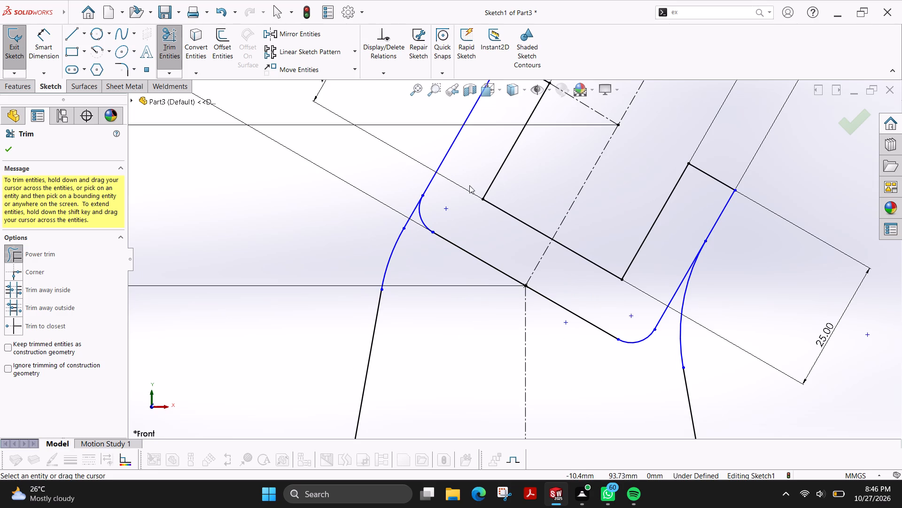
scroll(464, 198, "up", 2)
left_click(3, 148)
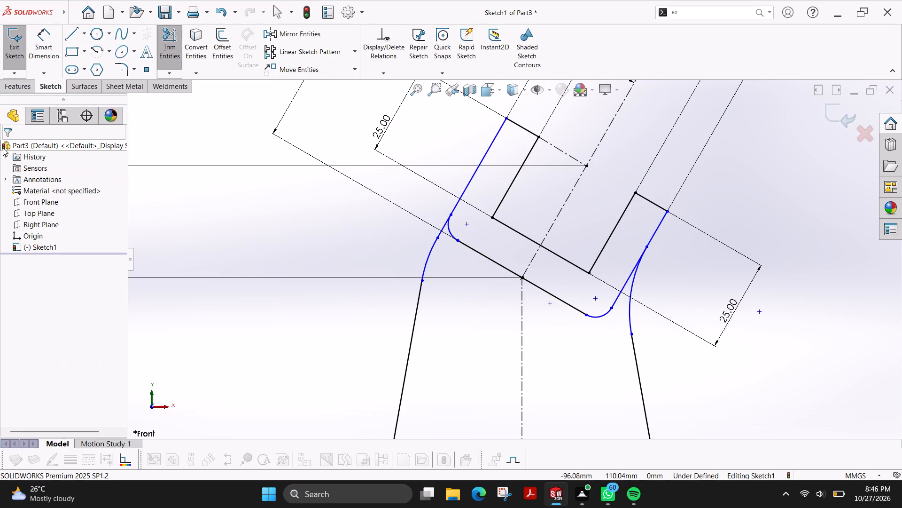
scroll(414, 221, "up", 3)
scroll(598, 230, "down", 1)
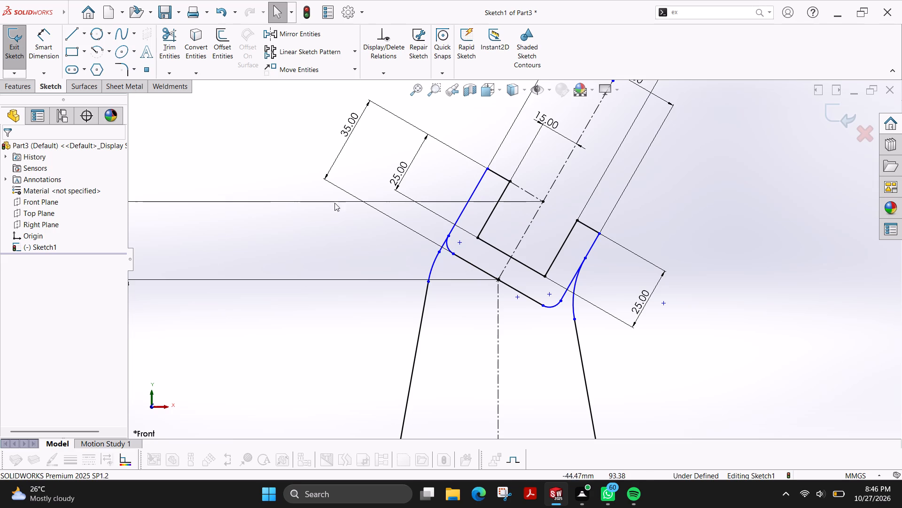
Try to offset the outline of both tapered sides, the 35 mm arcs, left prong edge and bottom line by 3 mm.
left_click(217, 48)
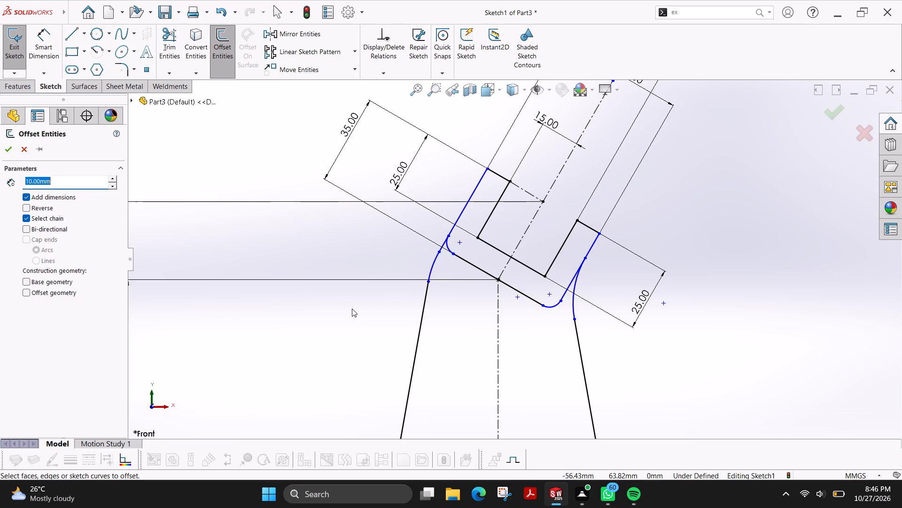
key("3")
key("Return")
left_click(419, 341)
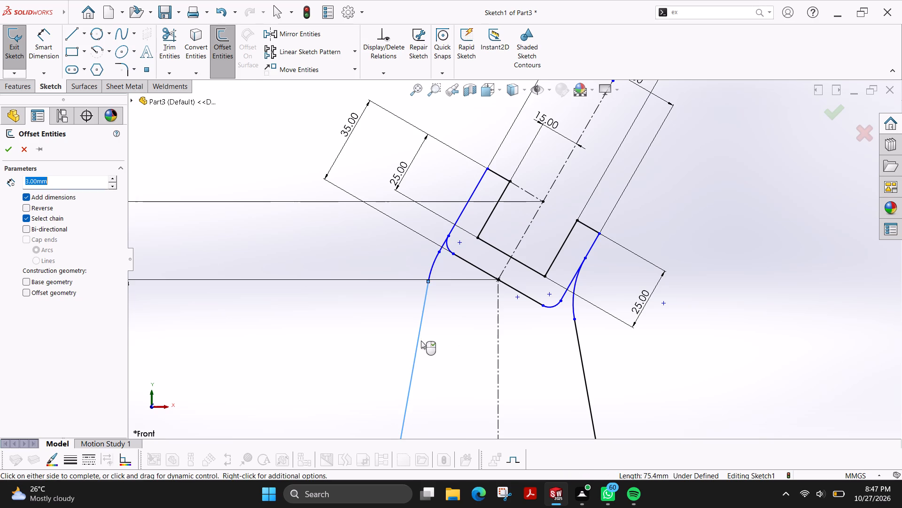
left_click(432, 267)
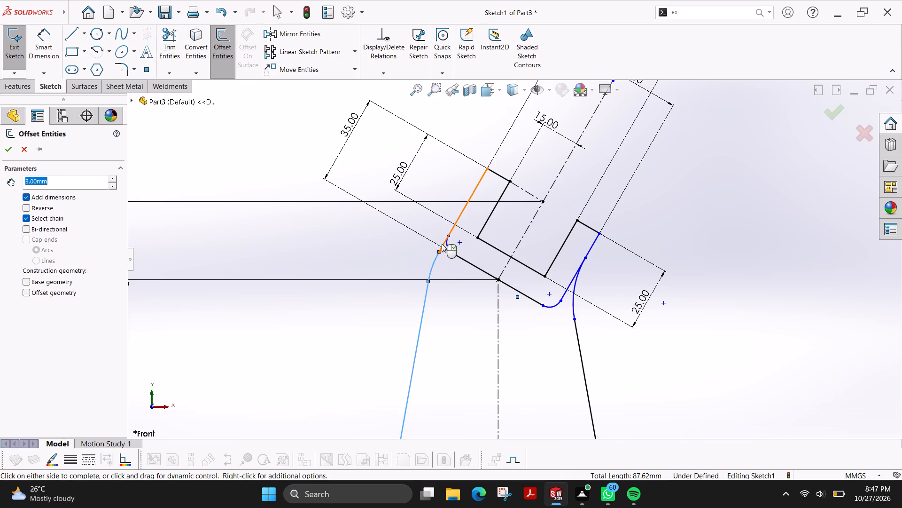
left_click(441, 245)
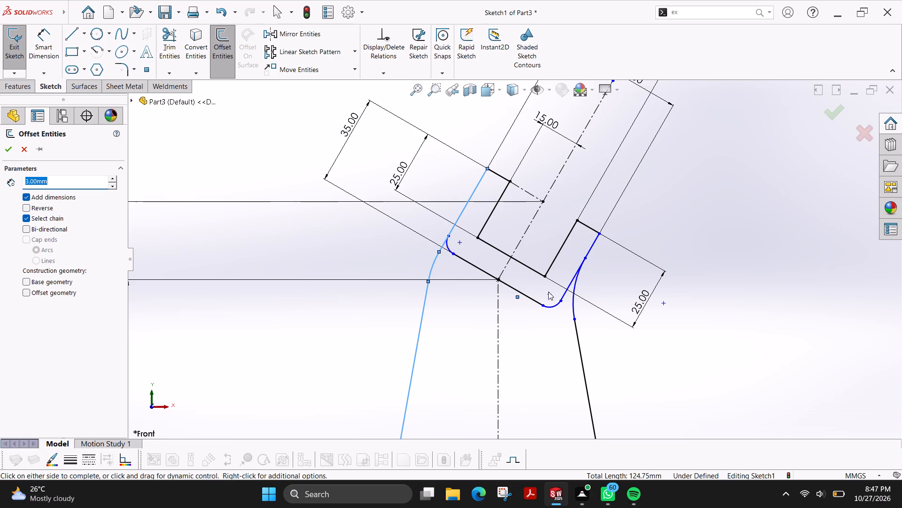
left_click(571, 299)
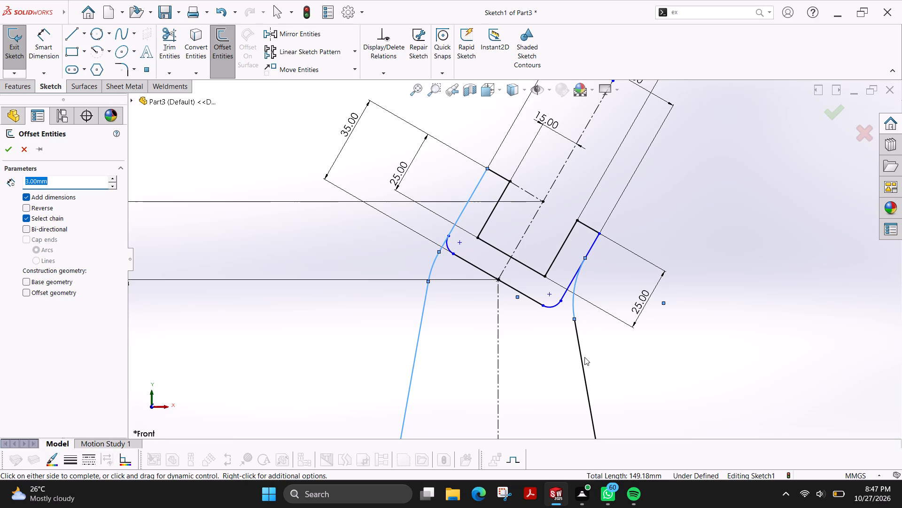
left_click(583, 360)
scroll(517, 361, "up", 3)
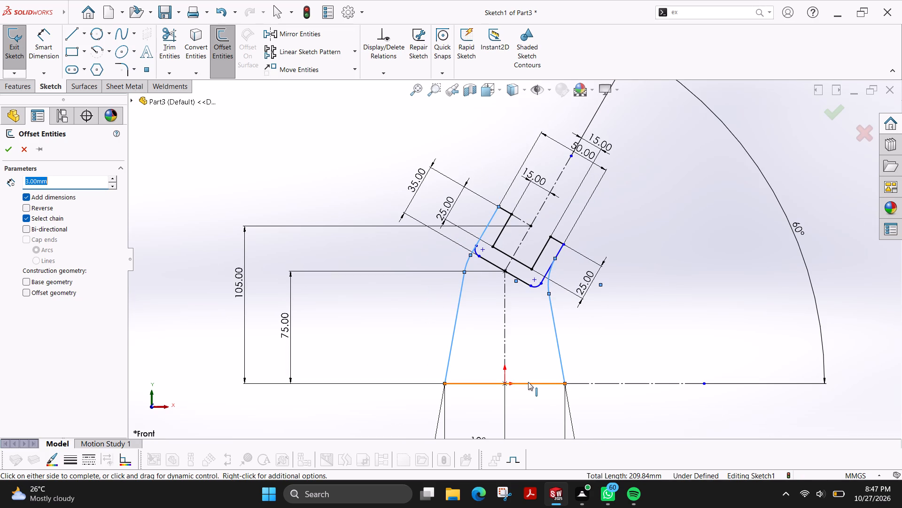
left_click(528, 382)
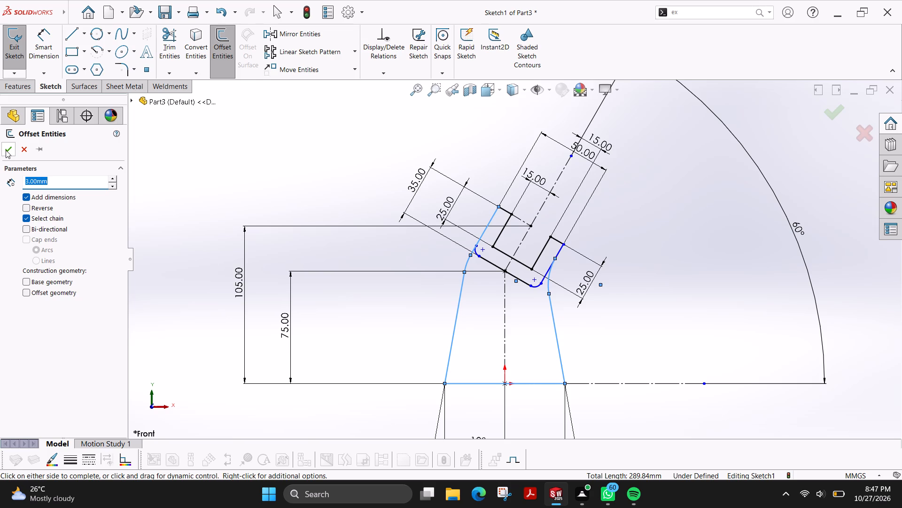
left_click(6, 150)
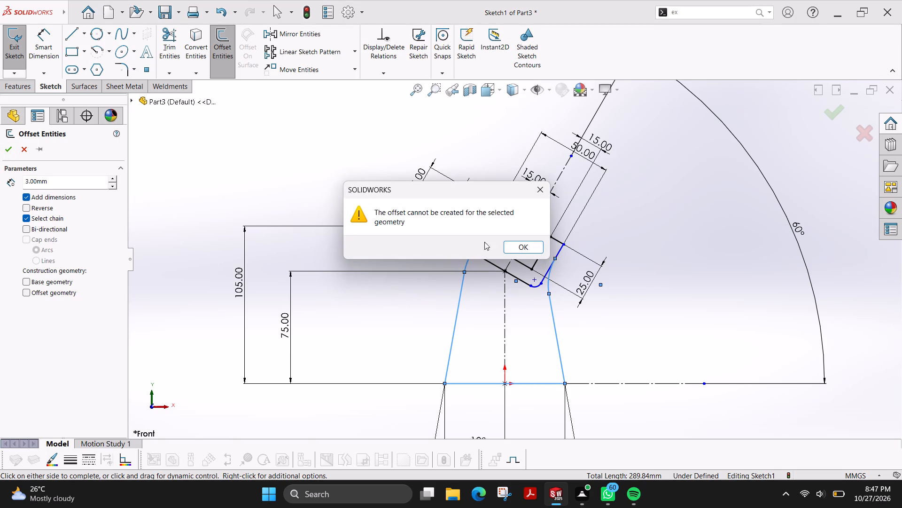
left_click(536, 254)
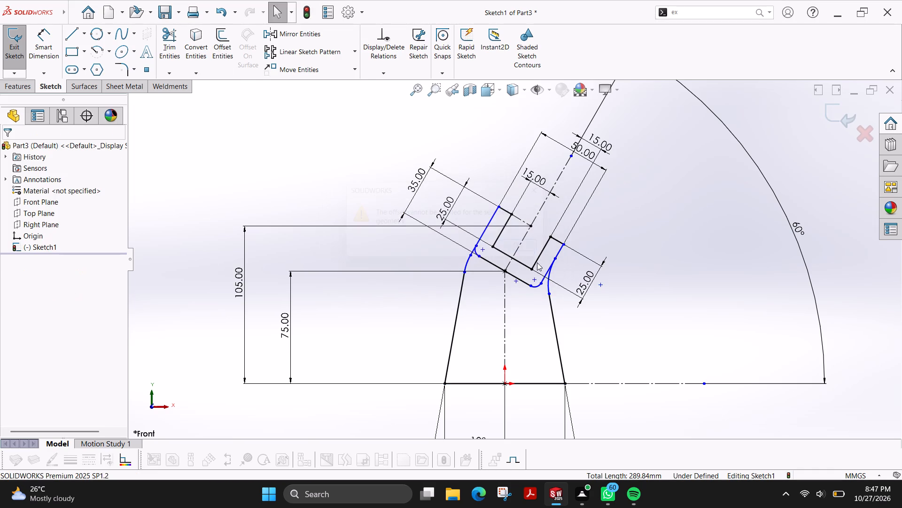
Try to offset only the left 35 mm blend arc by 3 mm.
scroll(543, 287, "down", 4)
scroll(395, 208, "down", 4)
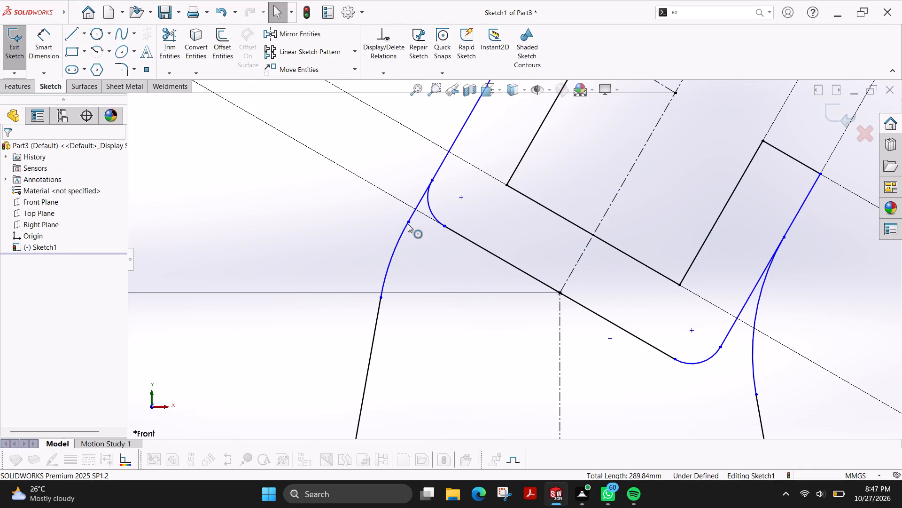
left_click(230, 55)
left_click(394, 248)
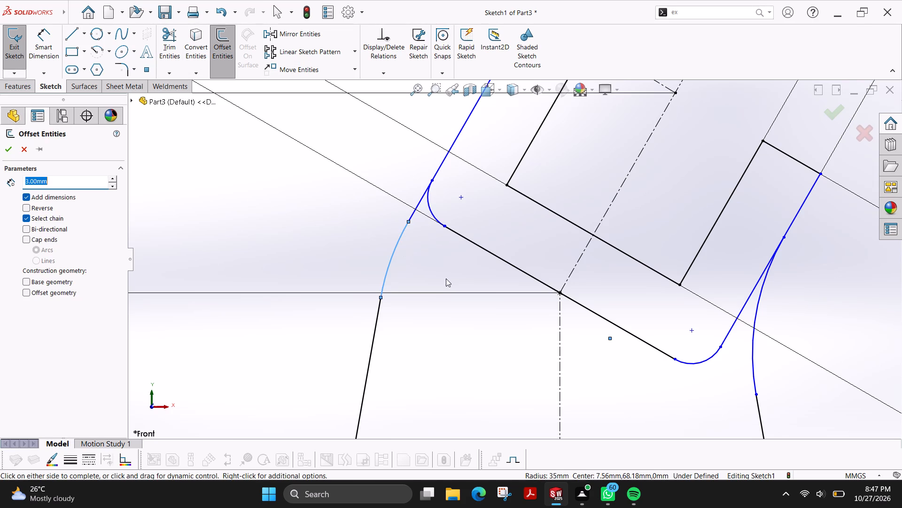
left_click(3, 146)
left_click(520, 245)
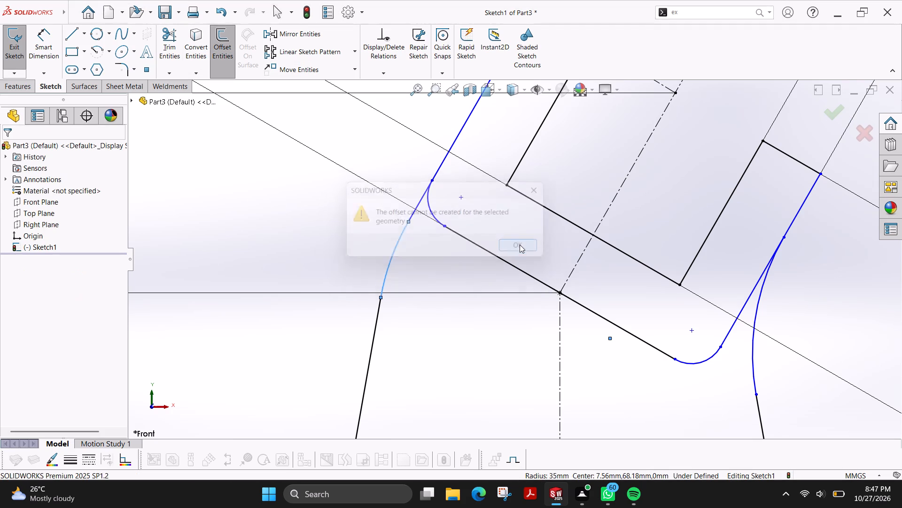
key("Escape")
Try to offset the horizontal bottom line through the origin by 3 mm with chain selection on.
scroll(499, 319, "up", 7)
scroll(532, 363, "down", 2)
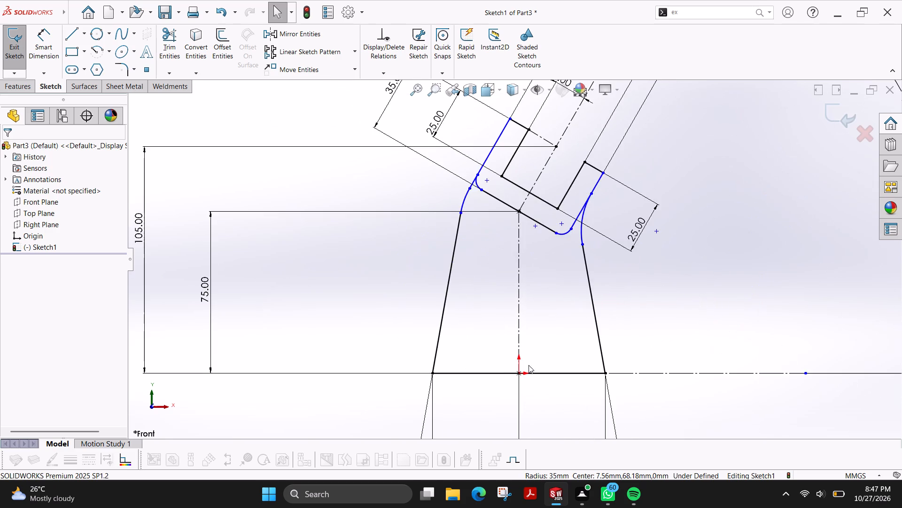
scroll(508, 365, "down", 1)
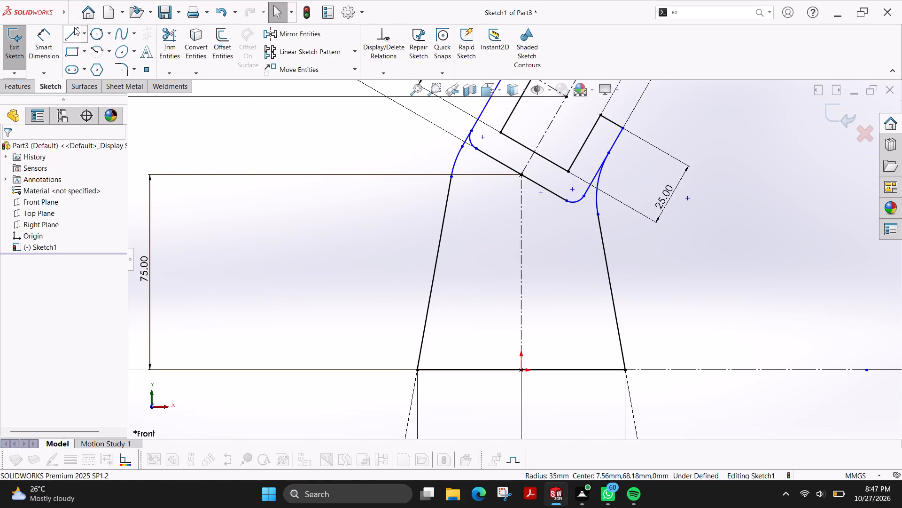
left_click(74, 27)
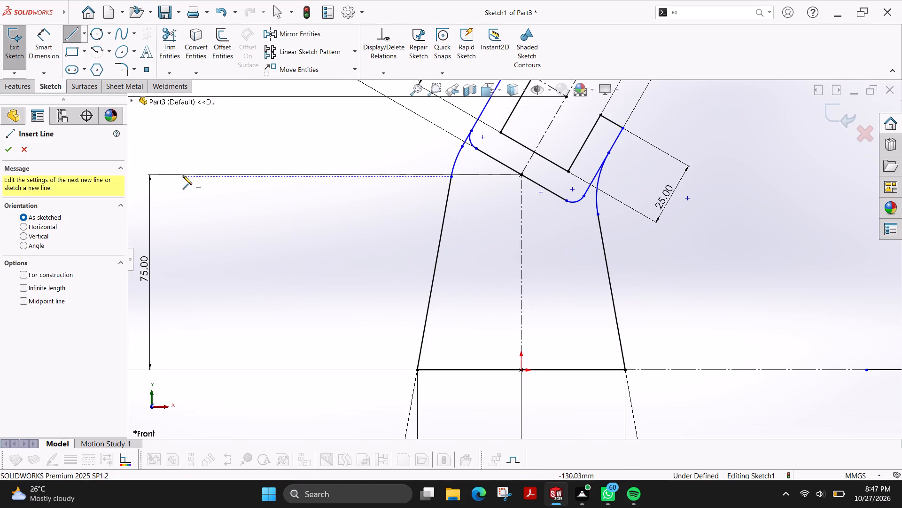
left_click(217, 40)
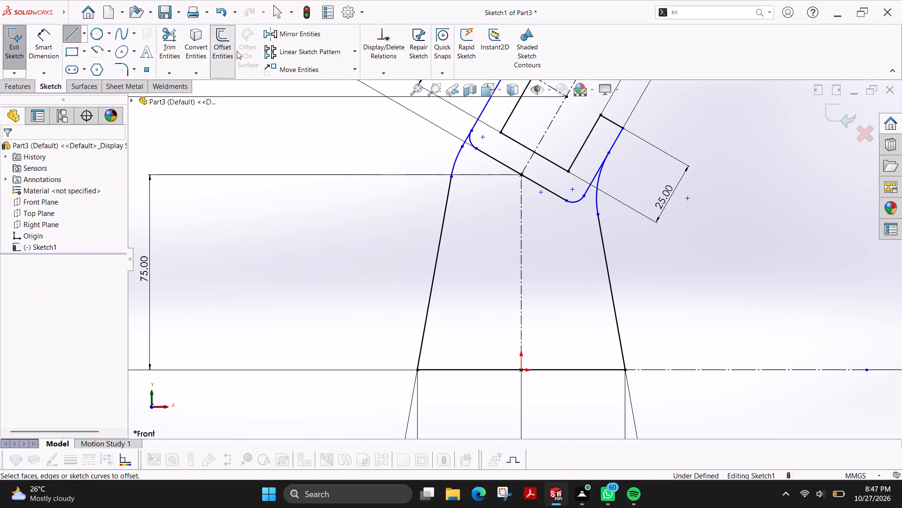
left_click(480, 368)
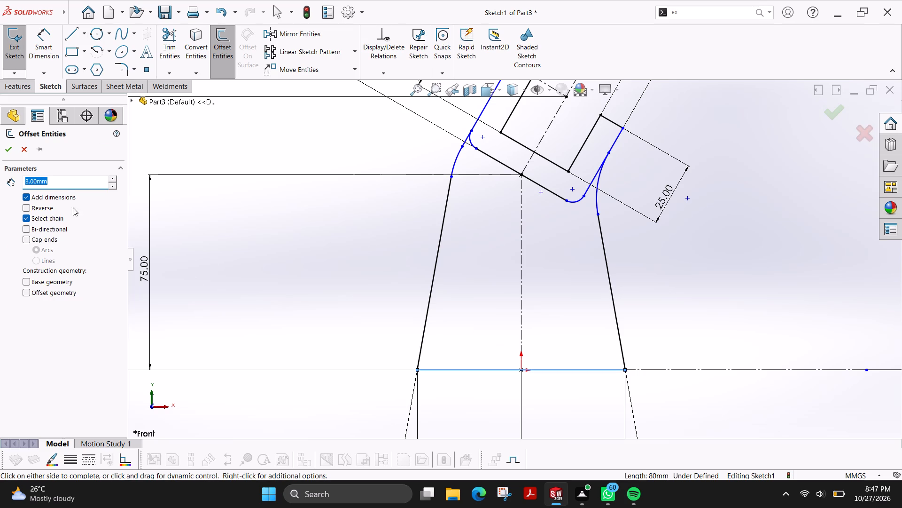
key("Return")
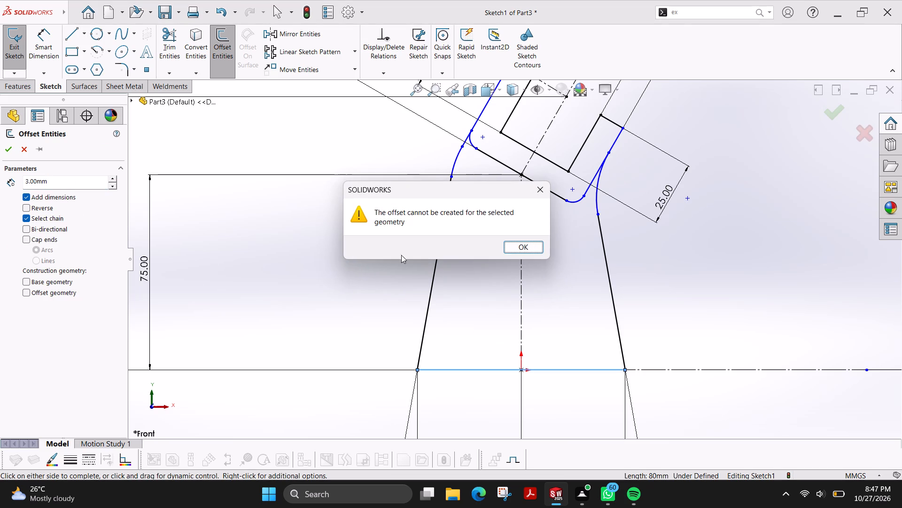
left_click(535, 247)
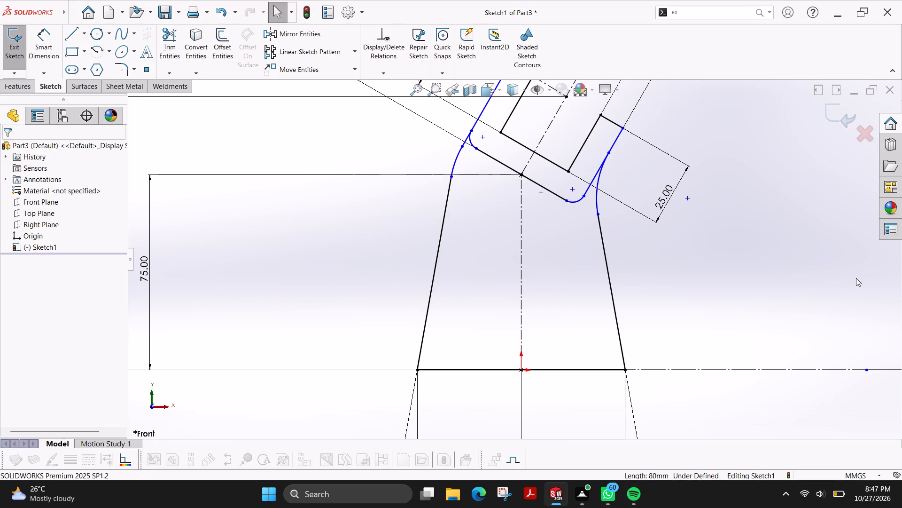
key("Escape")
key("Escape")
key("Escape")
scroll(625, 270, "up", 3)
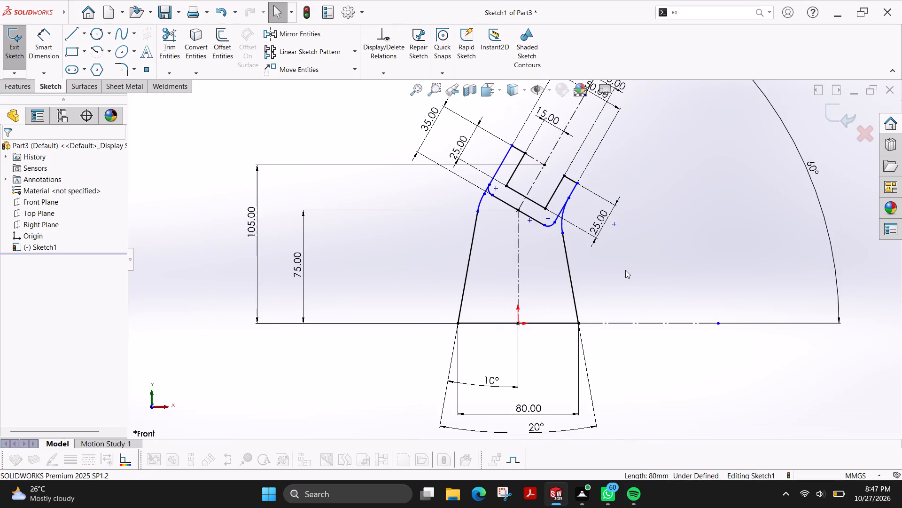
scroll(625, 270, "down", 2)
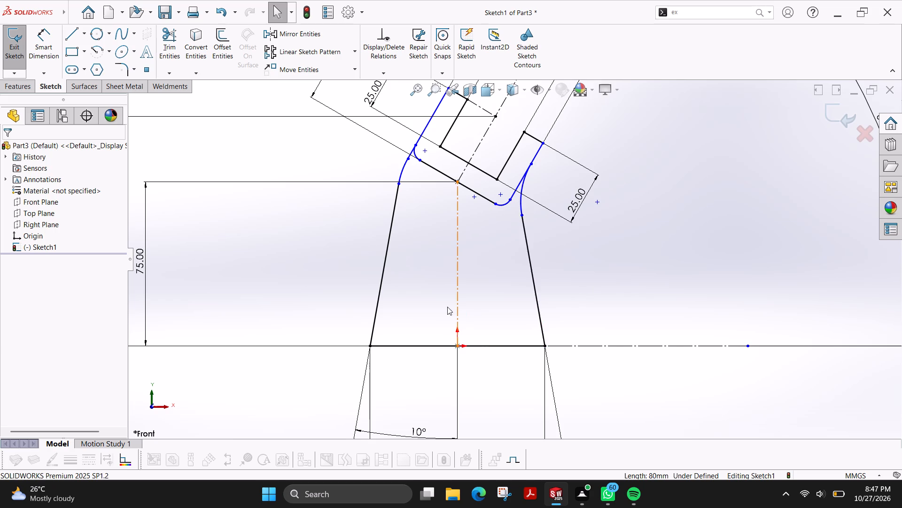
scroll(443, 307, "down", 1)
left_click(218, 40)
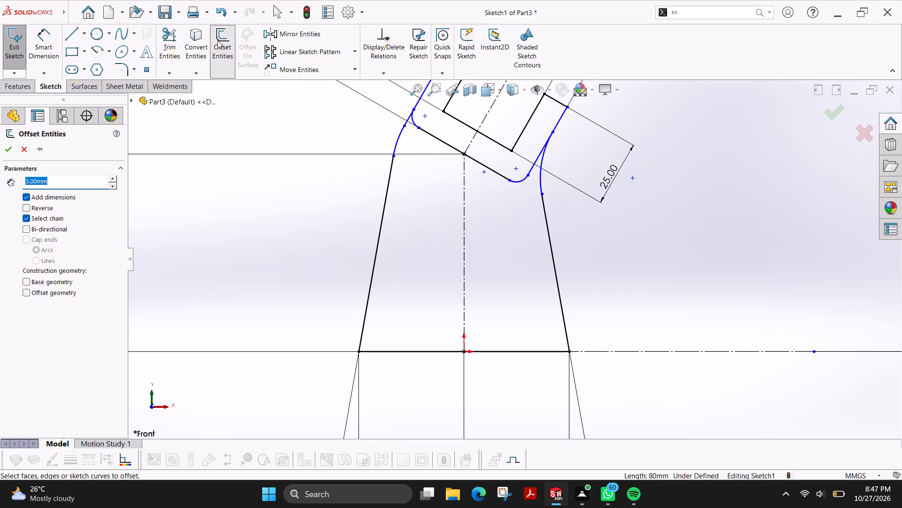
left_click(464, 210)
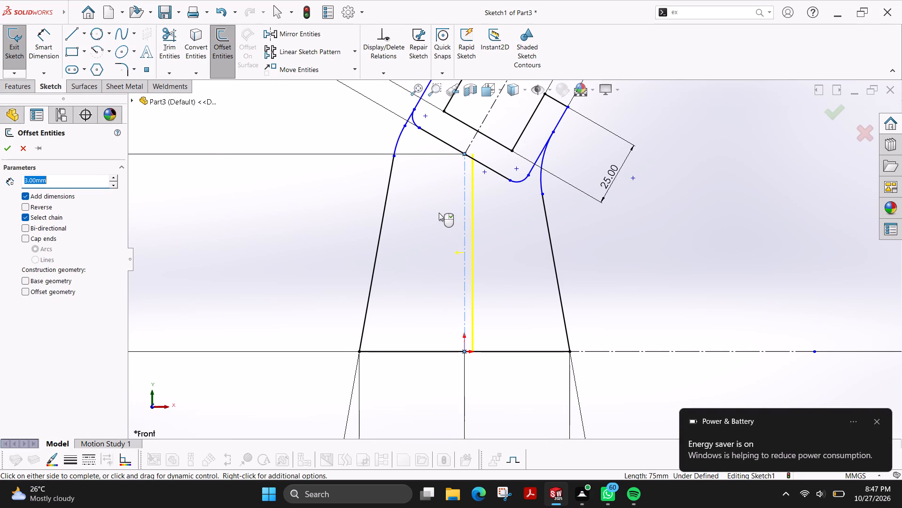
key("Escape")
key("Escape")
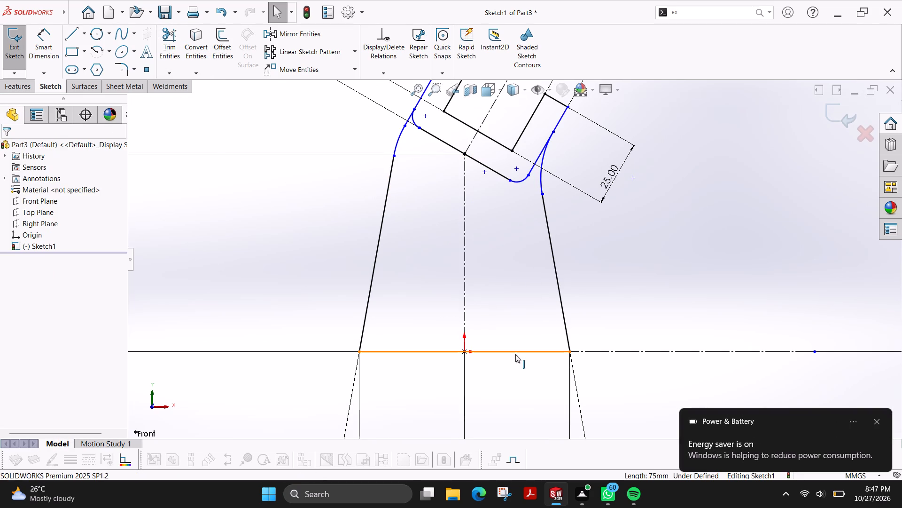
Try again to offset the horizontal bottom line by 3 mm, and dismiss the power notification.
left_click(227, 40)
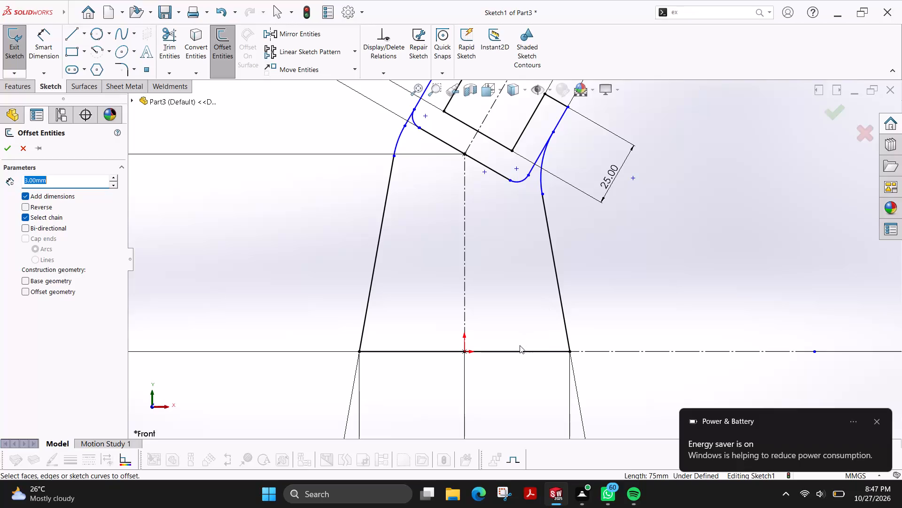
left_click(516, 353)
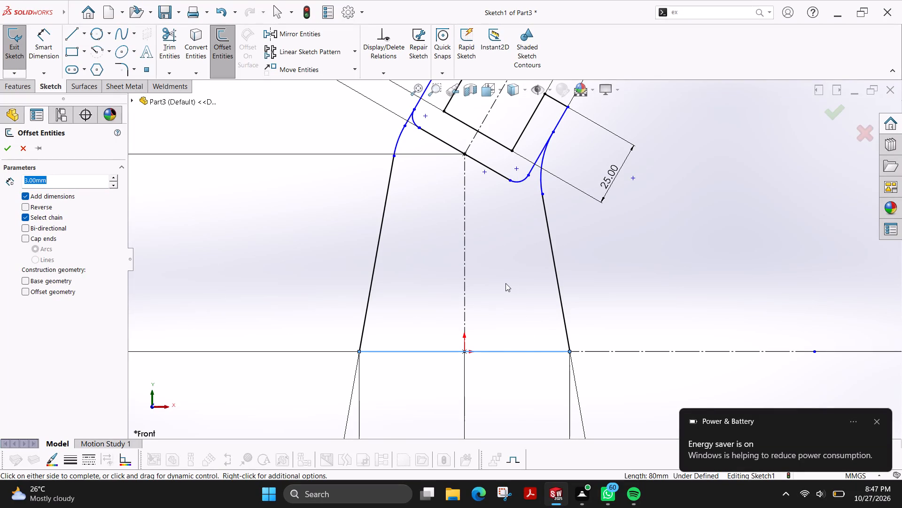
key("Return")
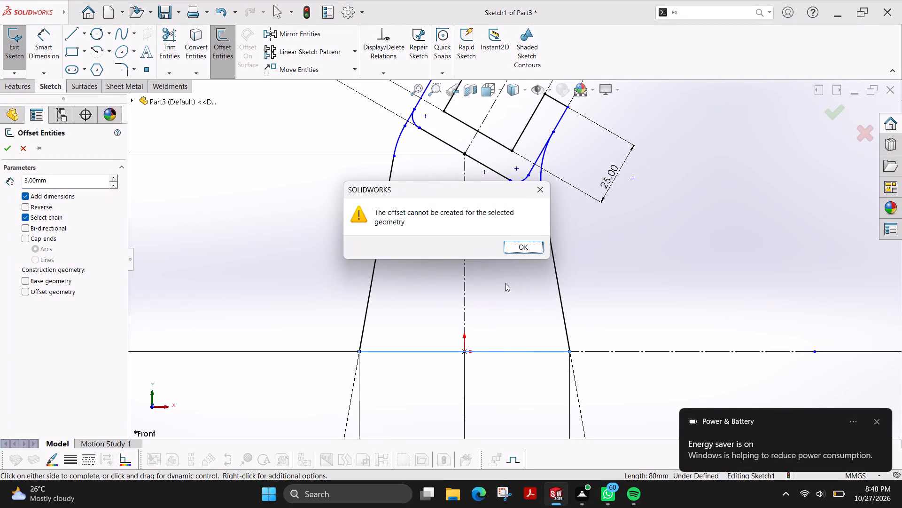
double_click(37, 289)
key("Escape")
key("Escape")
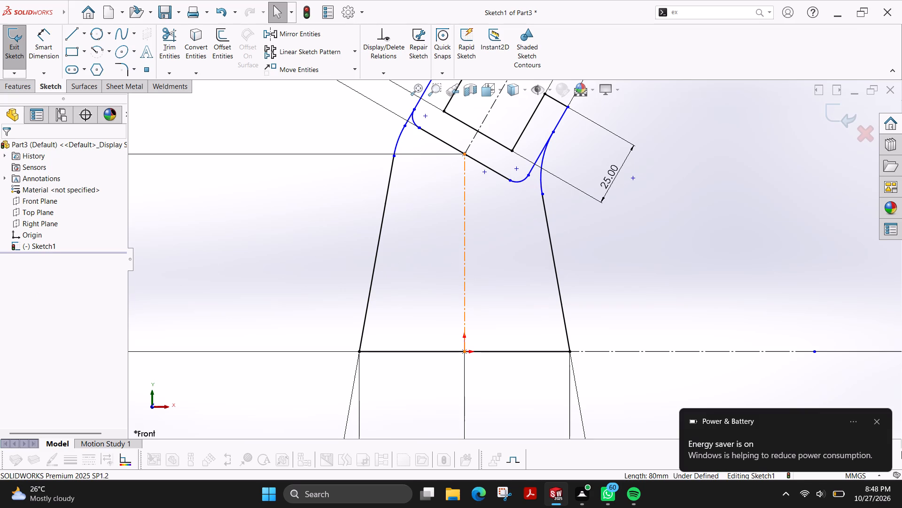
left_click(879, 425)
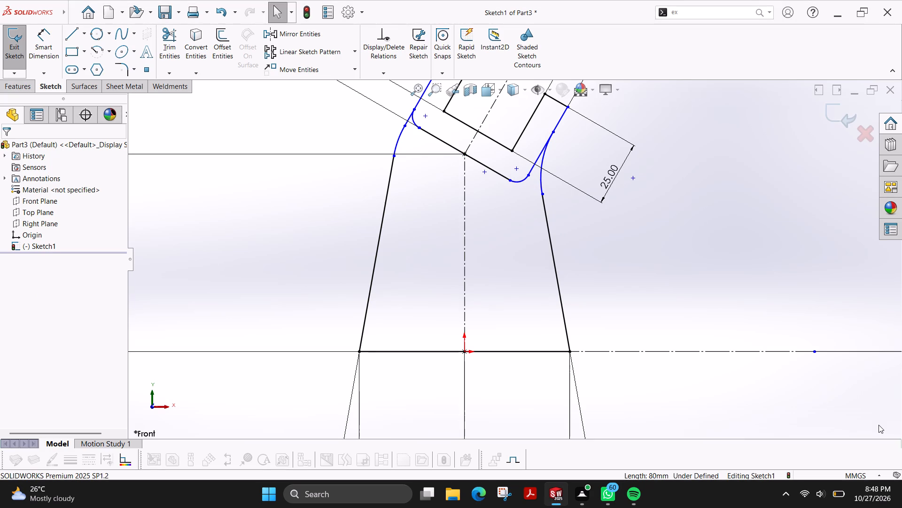
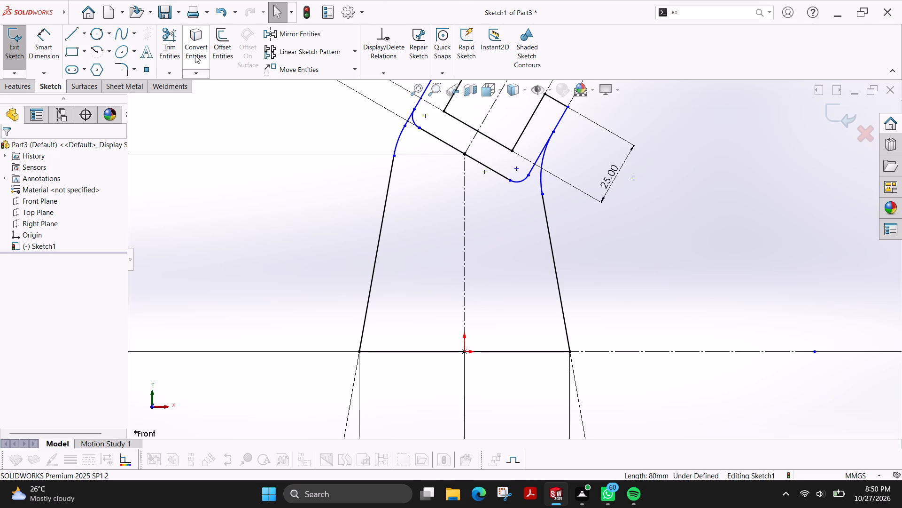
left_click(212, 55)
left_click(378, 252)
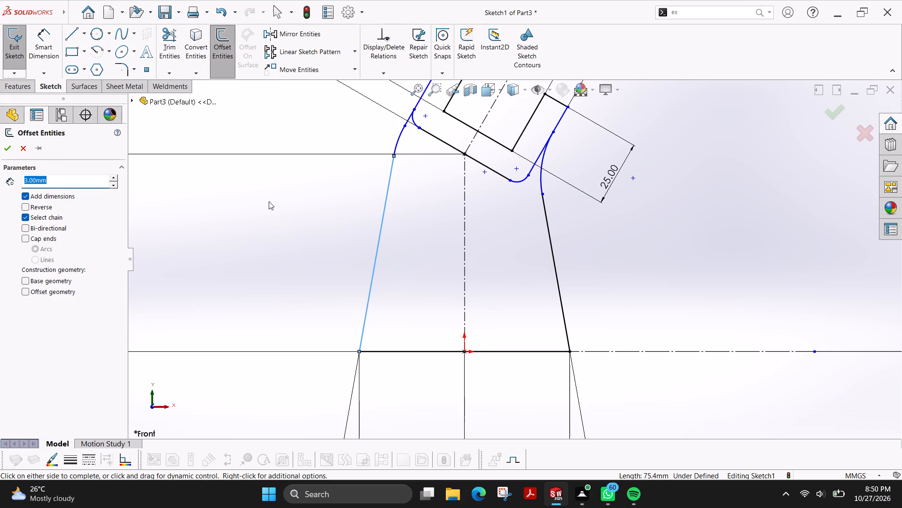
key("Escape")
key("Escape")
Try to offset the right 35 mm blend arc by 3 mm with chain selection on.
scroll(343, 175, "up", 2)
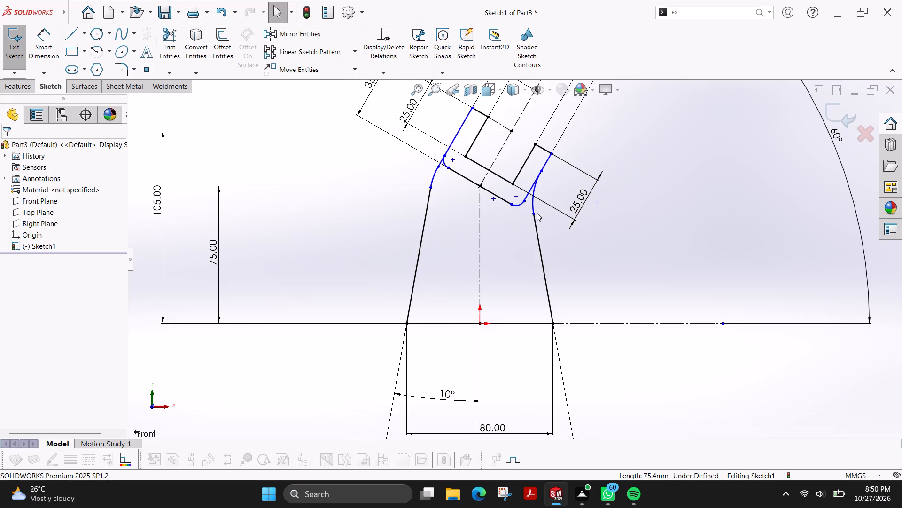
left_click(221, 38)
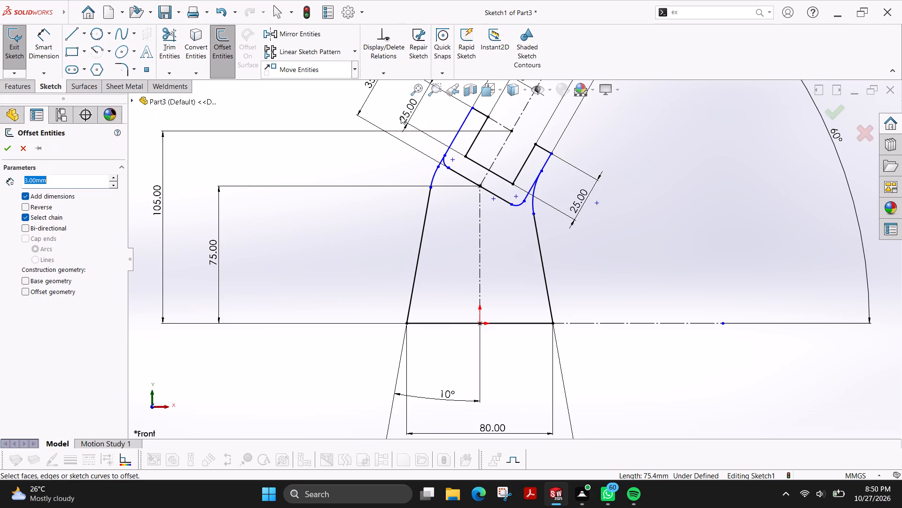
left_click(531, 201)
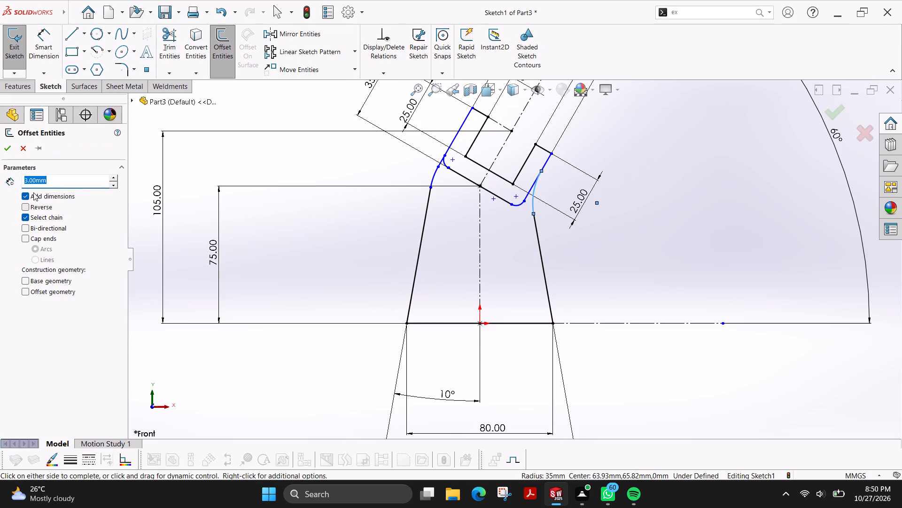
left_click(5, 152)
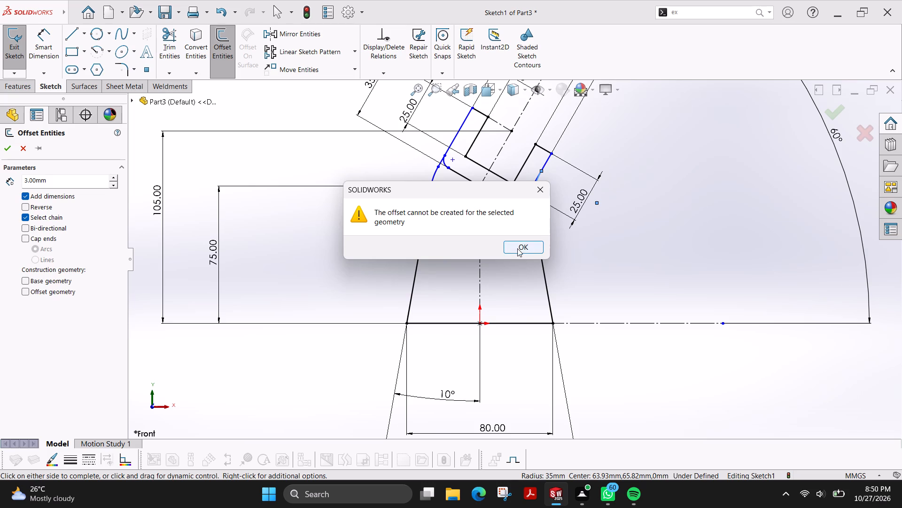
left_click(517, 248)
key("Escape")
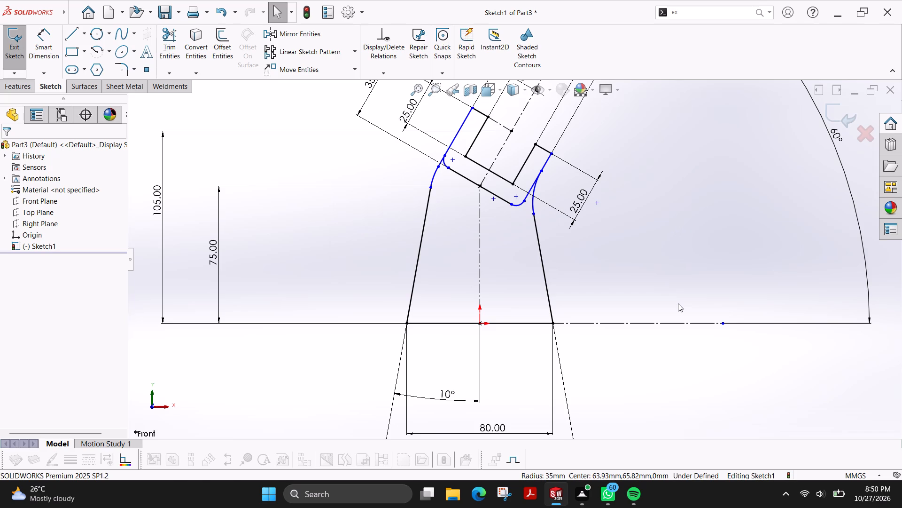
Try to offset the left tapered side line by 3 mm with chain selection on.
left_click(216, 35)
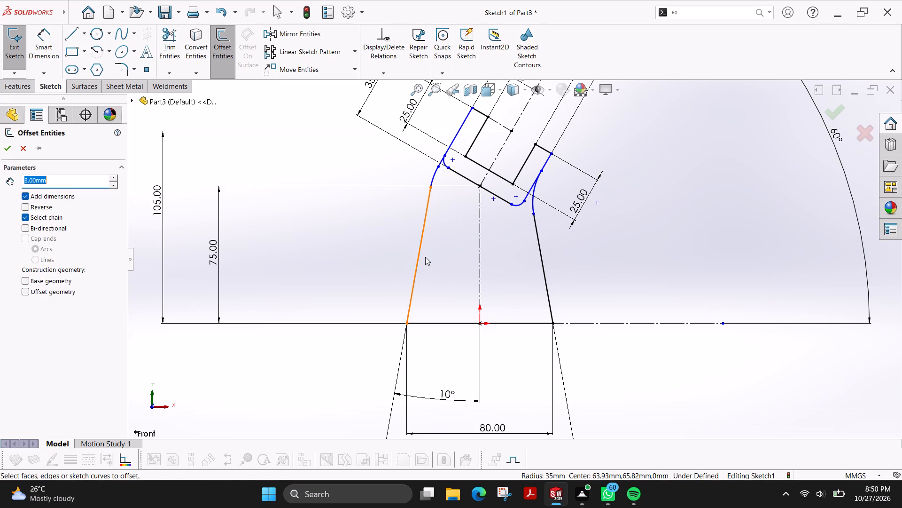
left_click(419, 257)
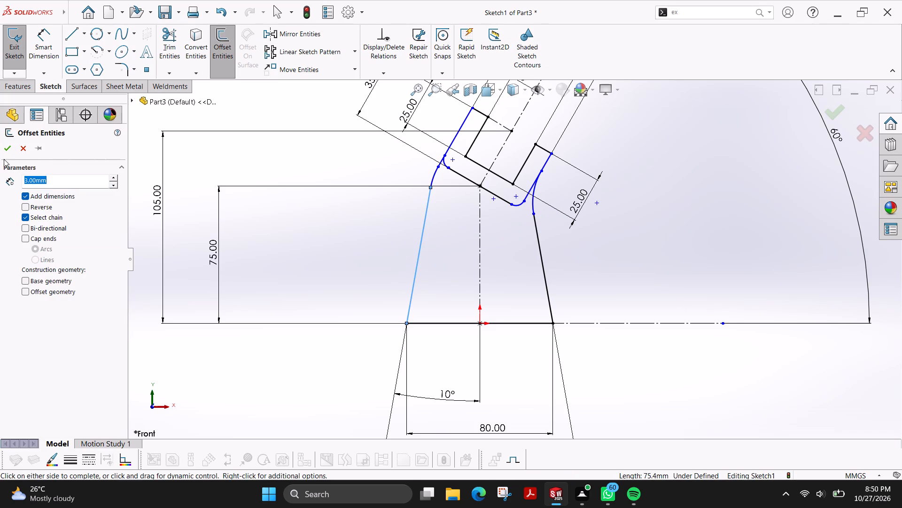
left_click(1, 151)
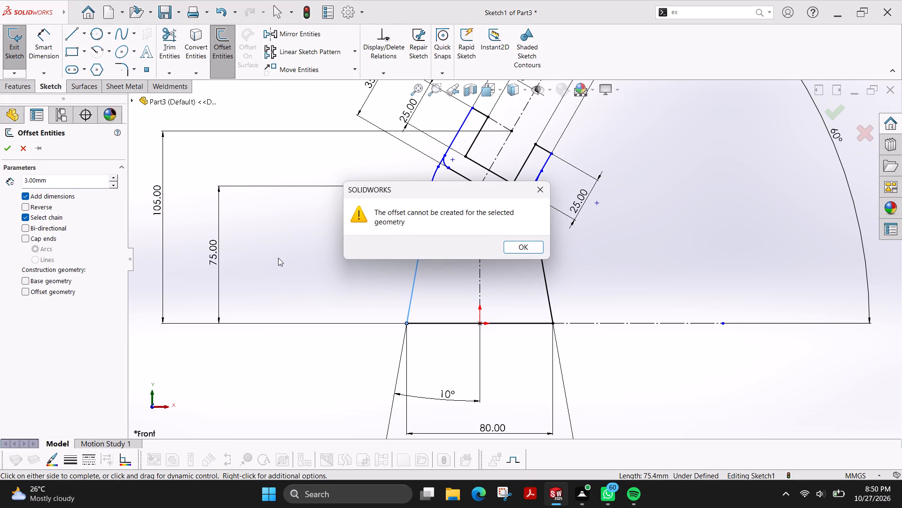
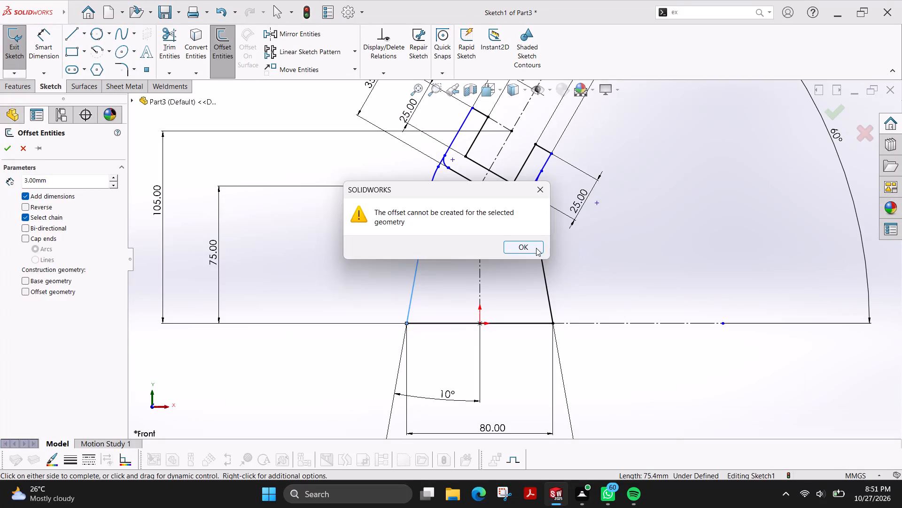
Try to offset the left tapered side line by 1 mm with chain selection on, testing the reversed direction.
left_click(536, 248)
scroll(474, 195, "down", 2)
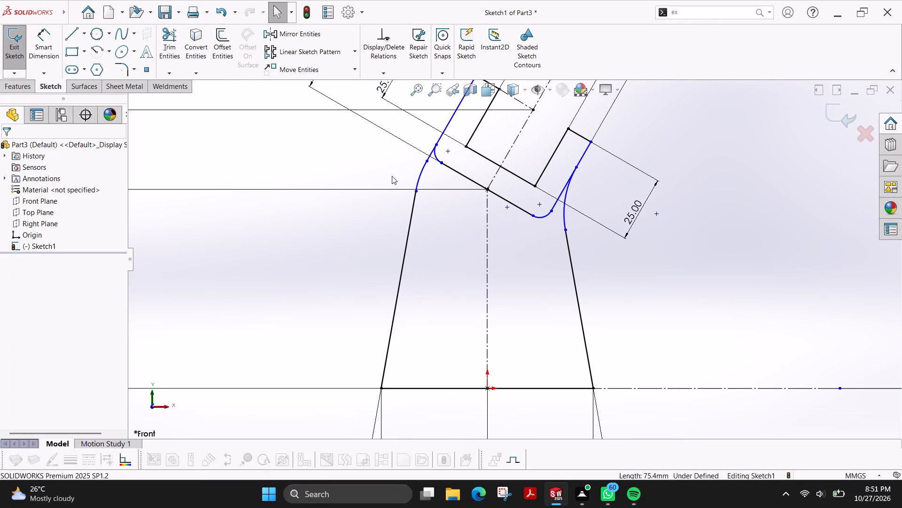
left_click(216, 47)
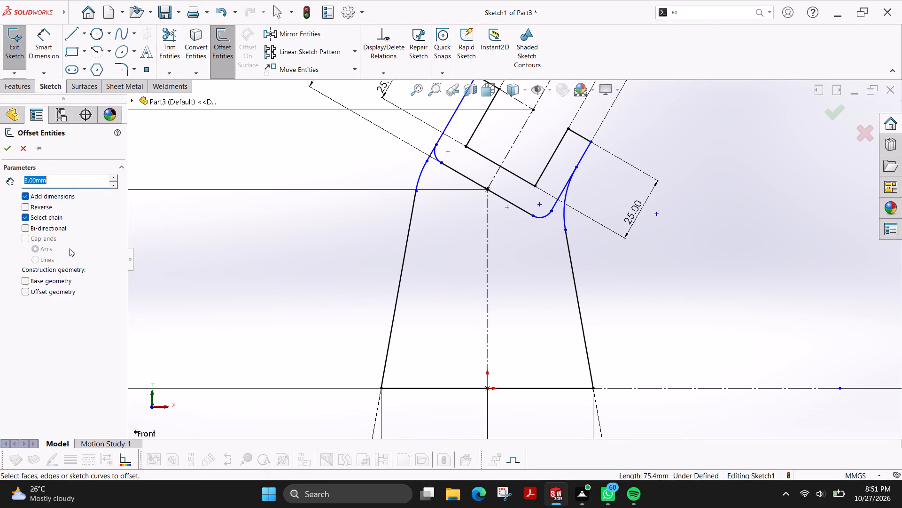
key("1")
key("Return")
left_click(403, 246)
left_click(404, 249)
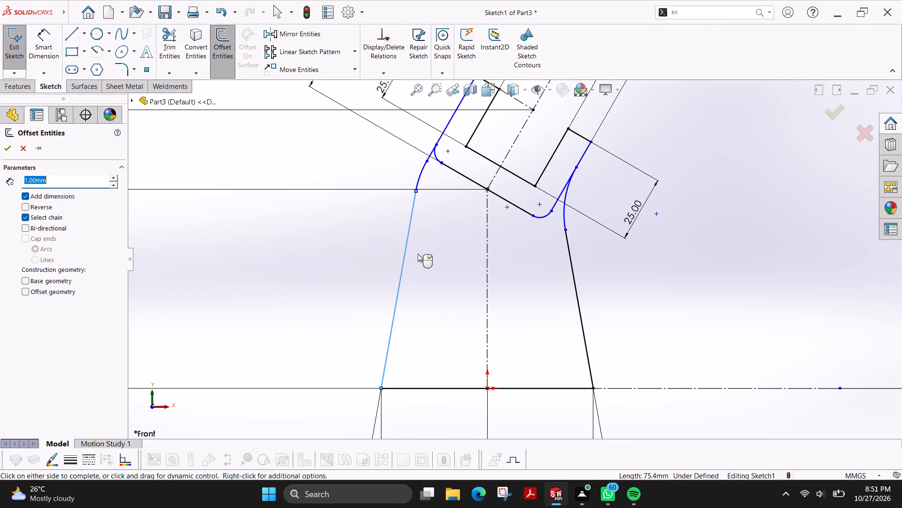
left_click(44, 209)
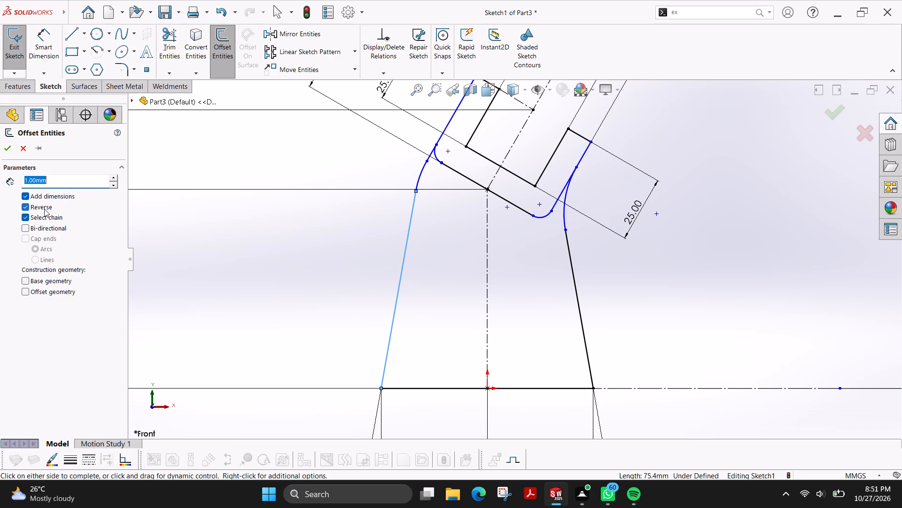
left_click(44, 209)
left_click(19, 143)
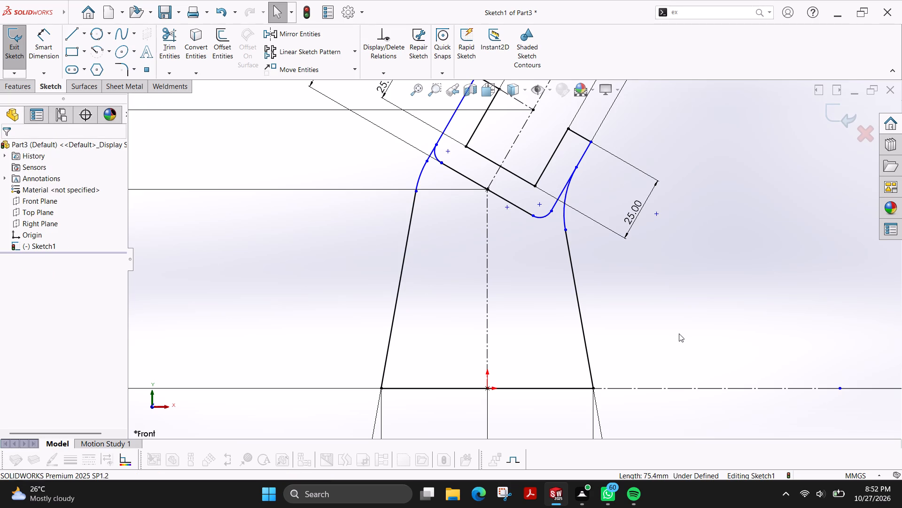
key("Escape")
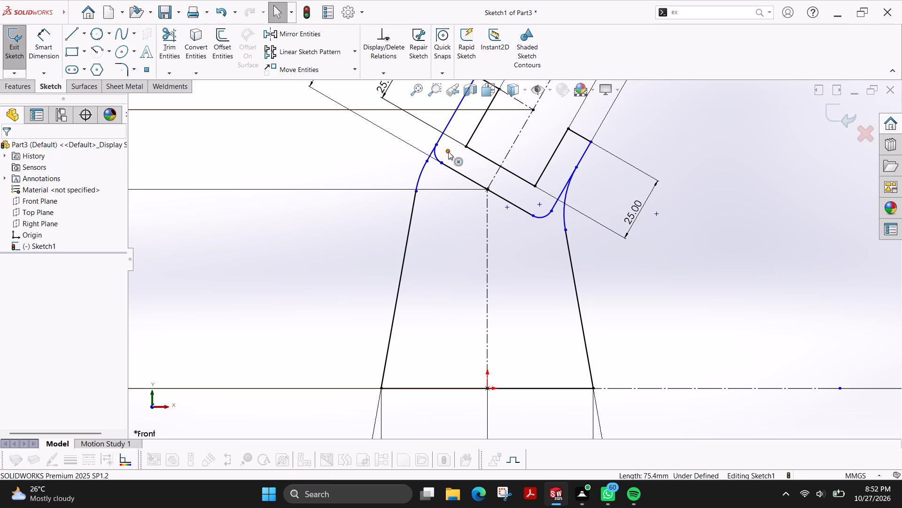
Undo the 5 mm corner rounds, the right blend arc and the left circle's trimming, back to the full untrimmed left circle.
scroll(726, 165, "up", 2)
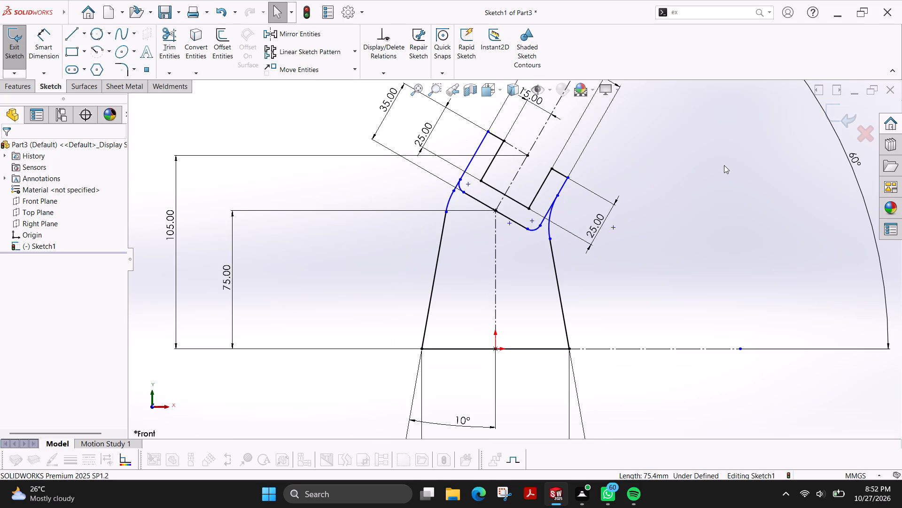
key("ctrl+z")
key("ctrl+z")
key("ctrl+z")
key("ctrl+z")
key("ctrl+z")
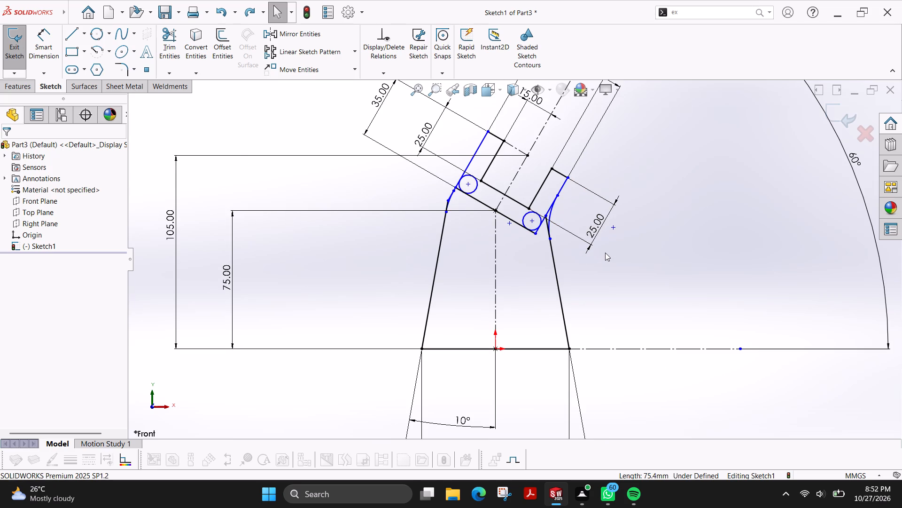
key("ctrl+z")
key("ctrl+z")
key("ctrl+z")
key("ctrl+z")
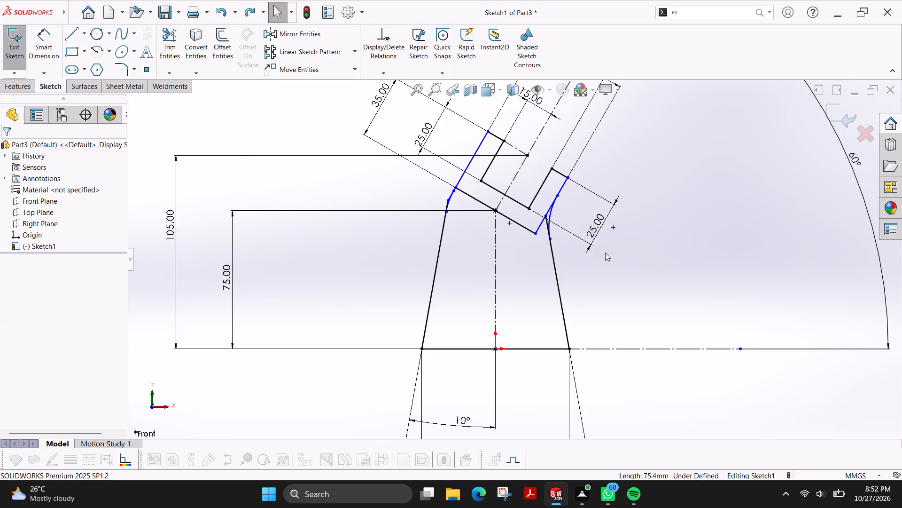
key("ctrl+z")
key("ctrl+z")
key("ctrl+z")
key("ctrl+z")
key("ctrl+z")
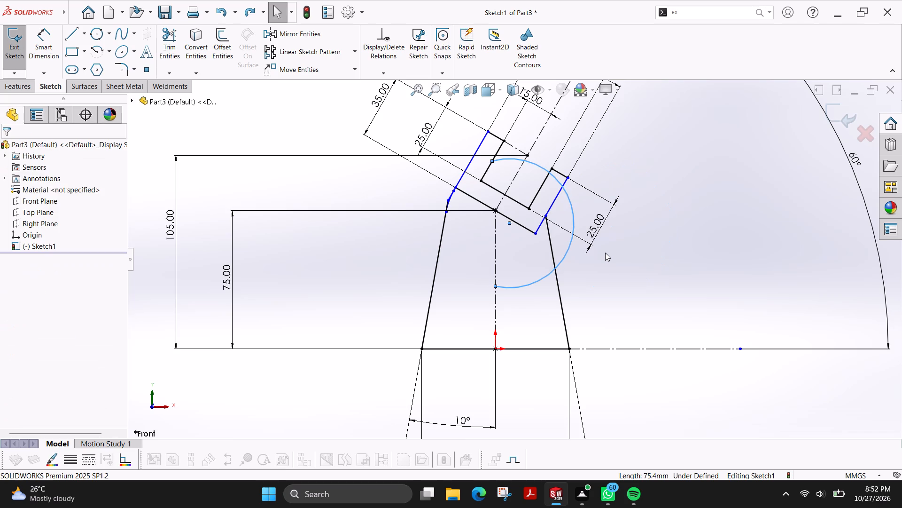
key("ctrl+z")
Trim the excess ends of the left tapered side line and the left prong's outer line outside the circle.
scroll(558, 194, "down", 2)
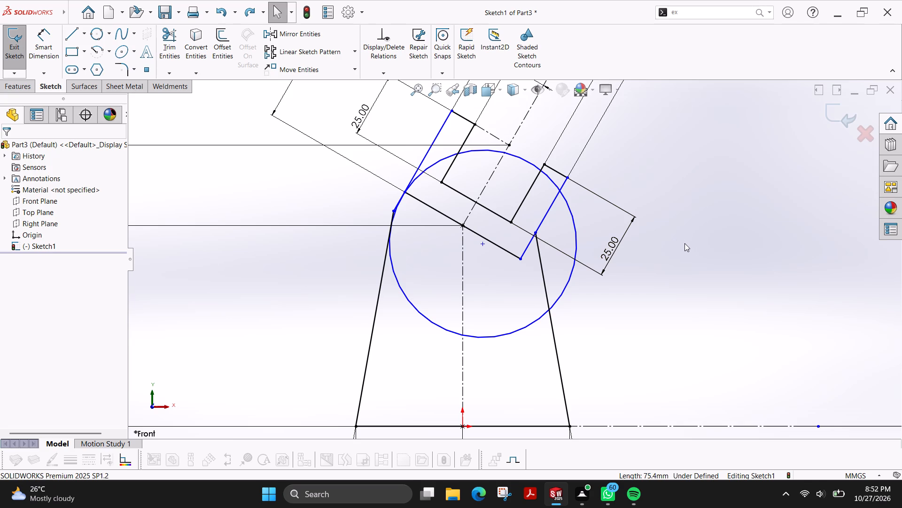
scroll(447, 219, "down", 1)
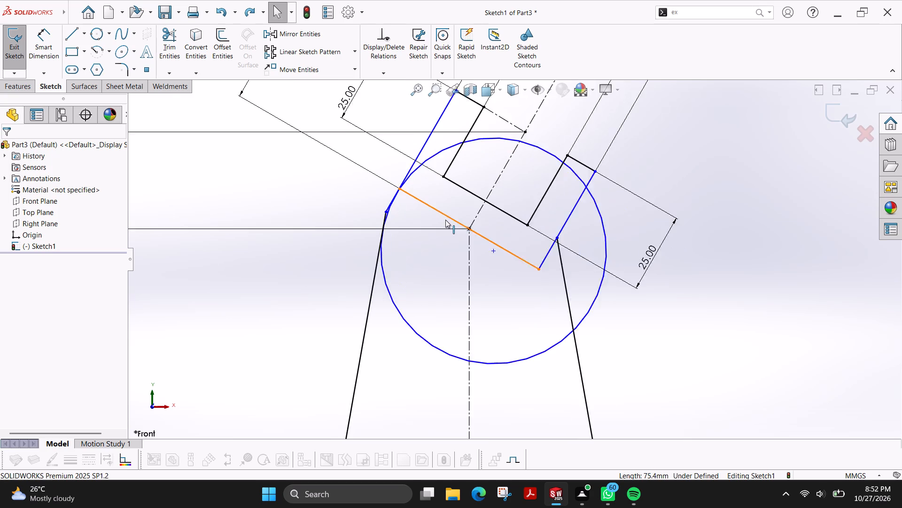
scroll(445, 220, "down", 2)
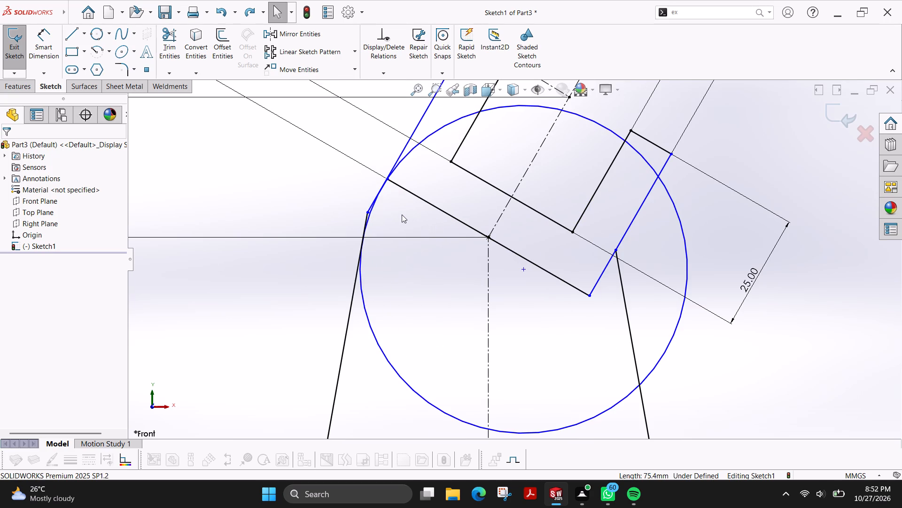
scroll(370, 209, "down", 3)
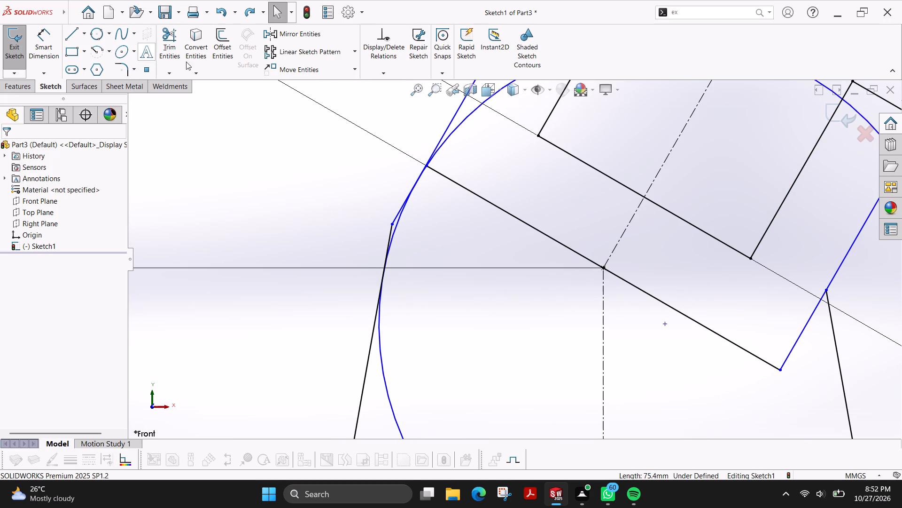
left_click(168, 32)
left_click_drag(397, 199, 396, 214)
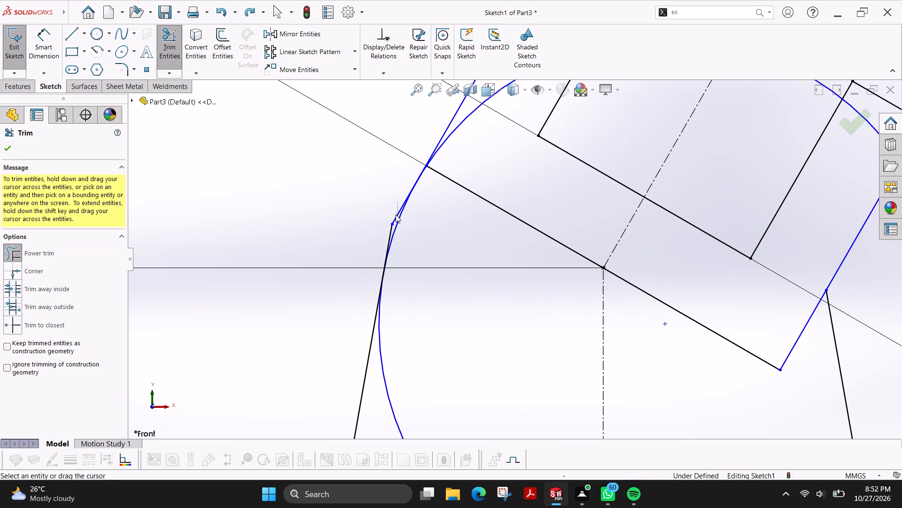
left_click_drag(396, 214, 385, 238)
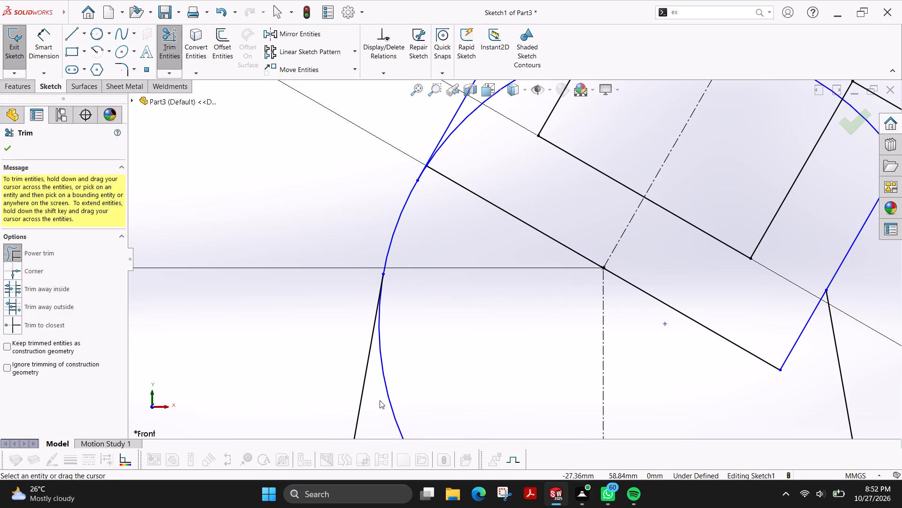
Trim away the remaining parts of the circle, keeping only the left blend arc between the tapered side and the prong.
left_click_drag(380, 400, 410, 381)
left_click_drag(461, 113, 468, 132)
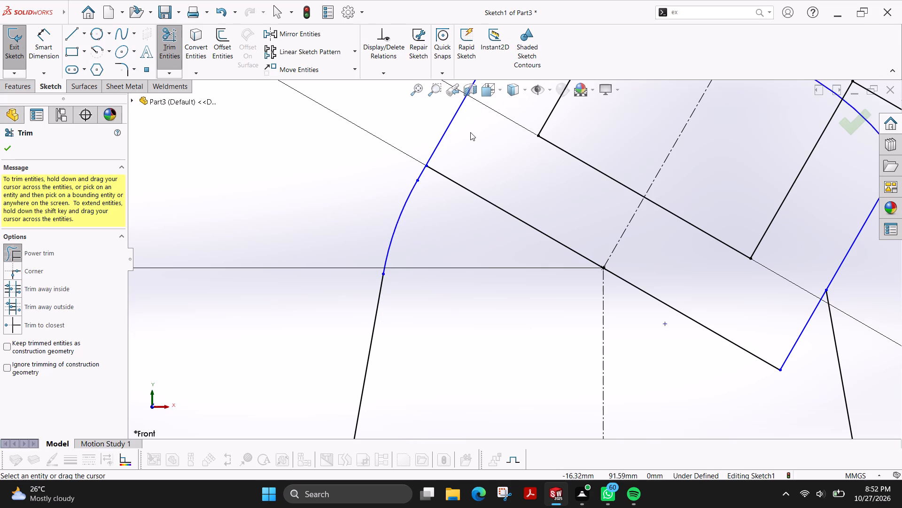
scroll(503, 188, "up", 4)
left_click_drag(653, 151, 645, 180)
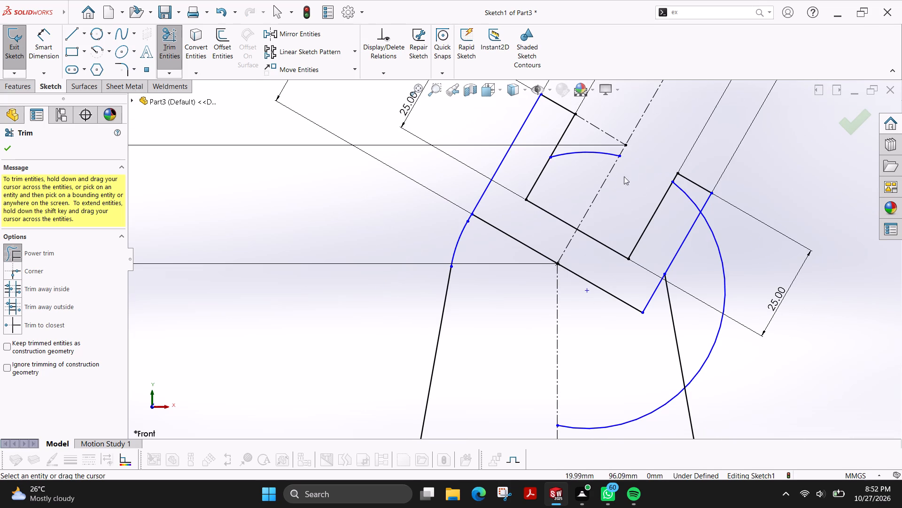
left_click_drag(586, 167, 588, 134)
left_click_drag(674, 208, 693, 198)
left_click_drag(710, 269, 746, 259)
left_click_drag(645, 360, 646, 430)
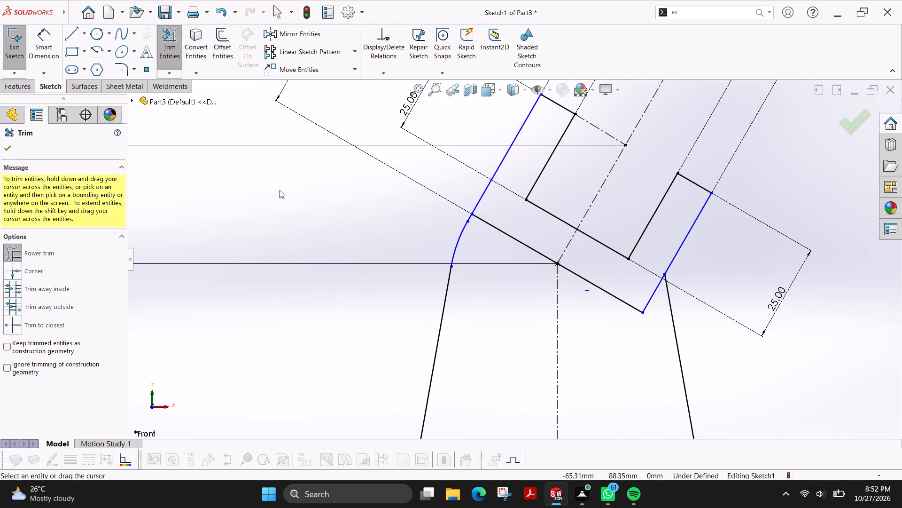
left_click(8, 148)
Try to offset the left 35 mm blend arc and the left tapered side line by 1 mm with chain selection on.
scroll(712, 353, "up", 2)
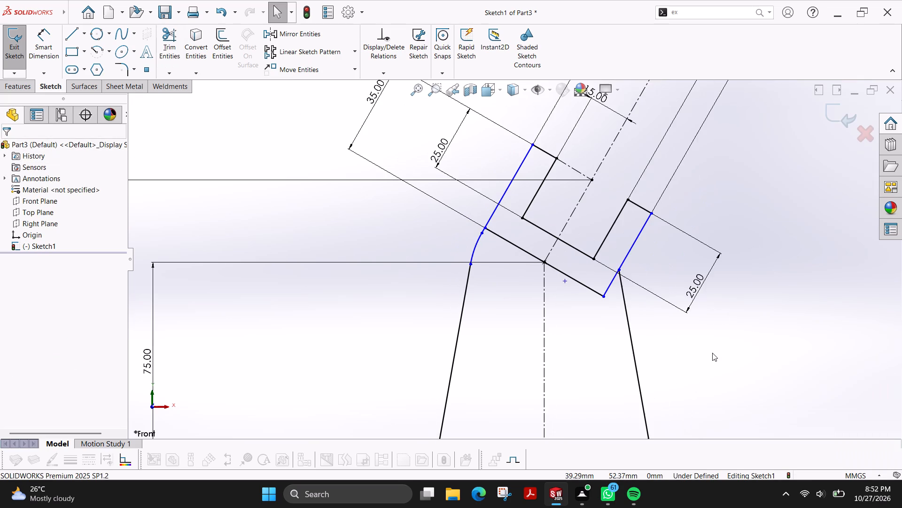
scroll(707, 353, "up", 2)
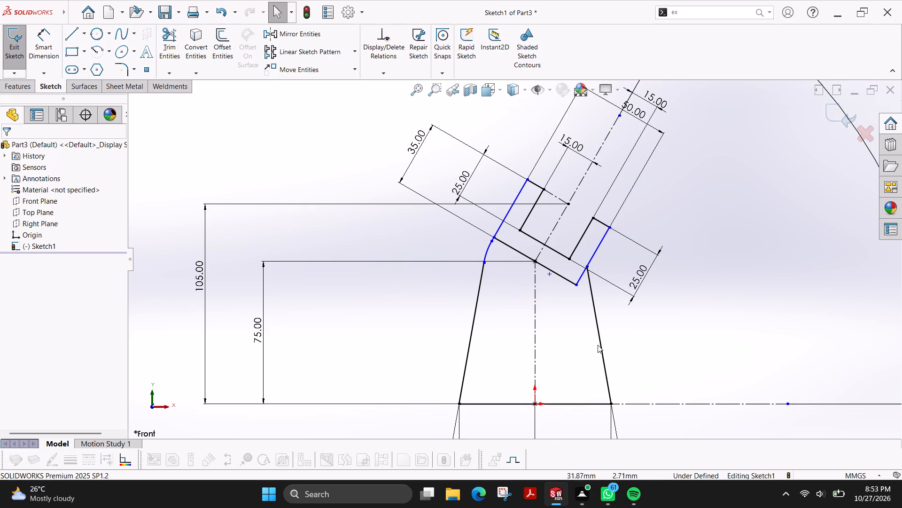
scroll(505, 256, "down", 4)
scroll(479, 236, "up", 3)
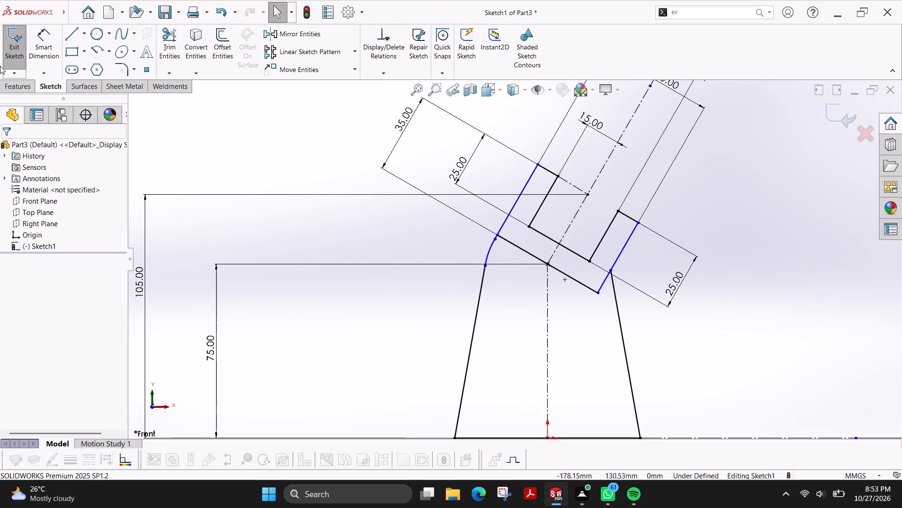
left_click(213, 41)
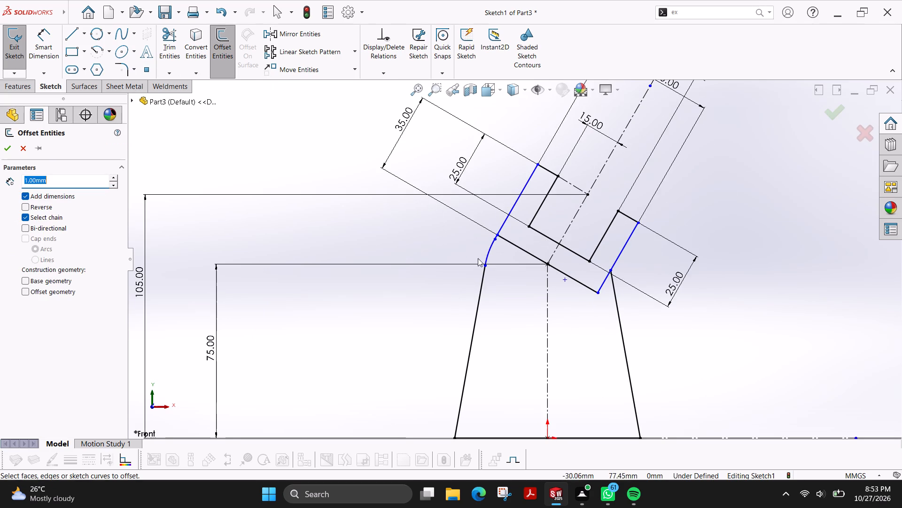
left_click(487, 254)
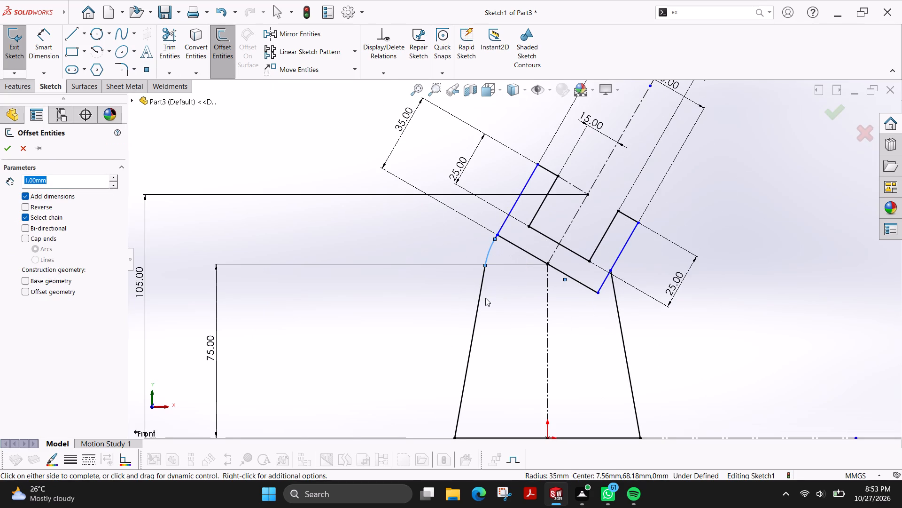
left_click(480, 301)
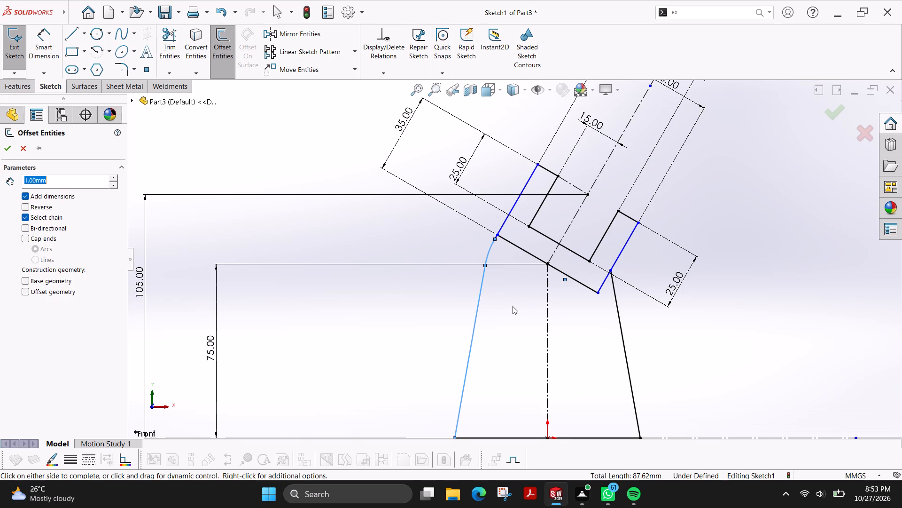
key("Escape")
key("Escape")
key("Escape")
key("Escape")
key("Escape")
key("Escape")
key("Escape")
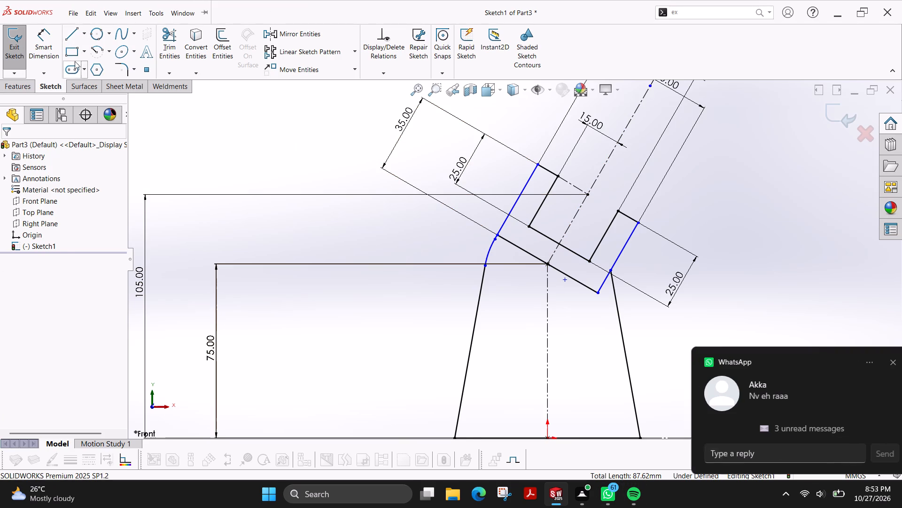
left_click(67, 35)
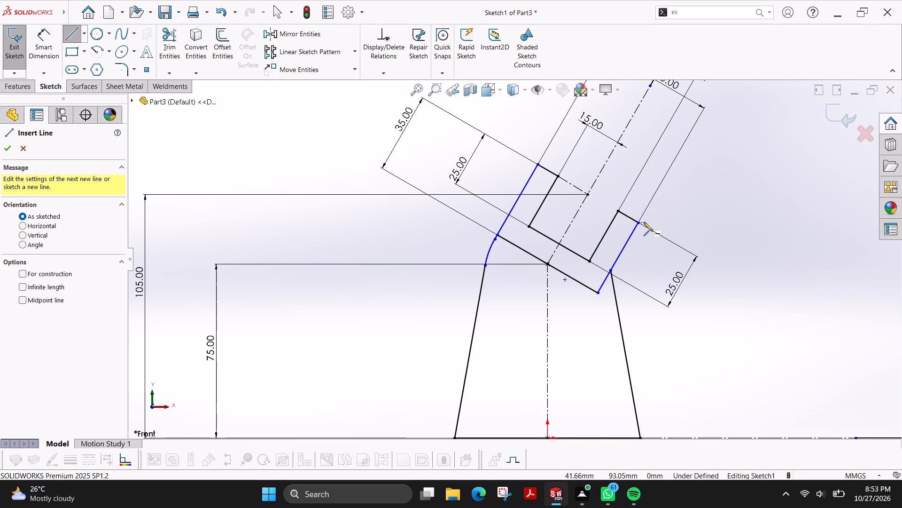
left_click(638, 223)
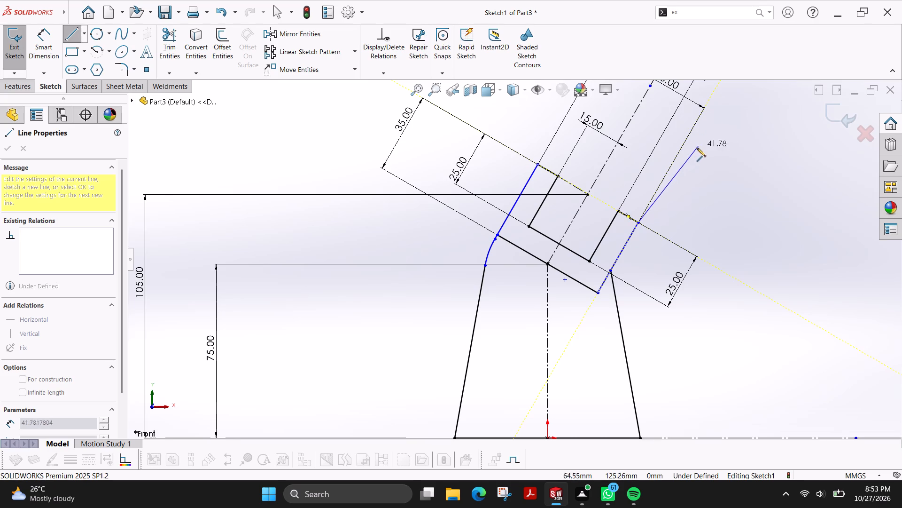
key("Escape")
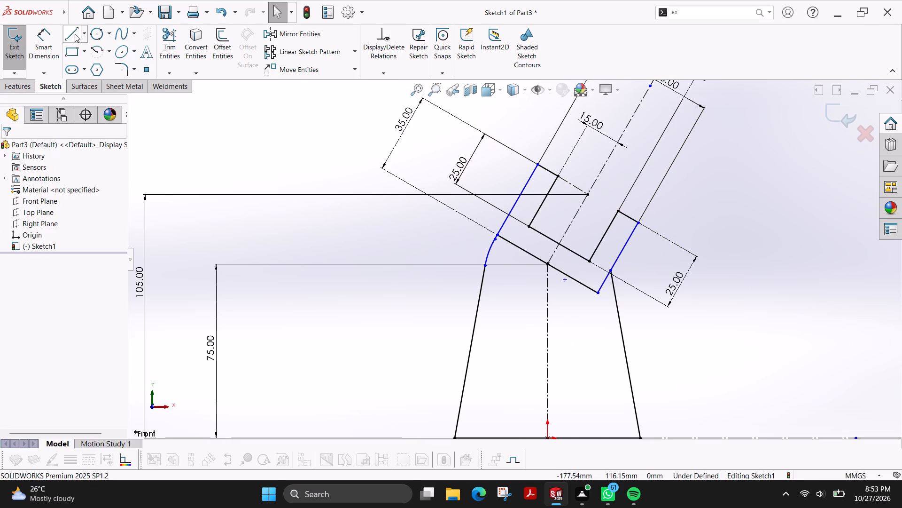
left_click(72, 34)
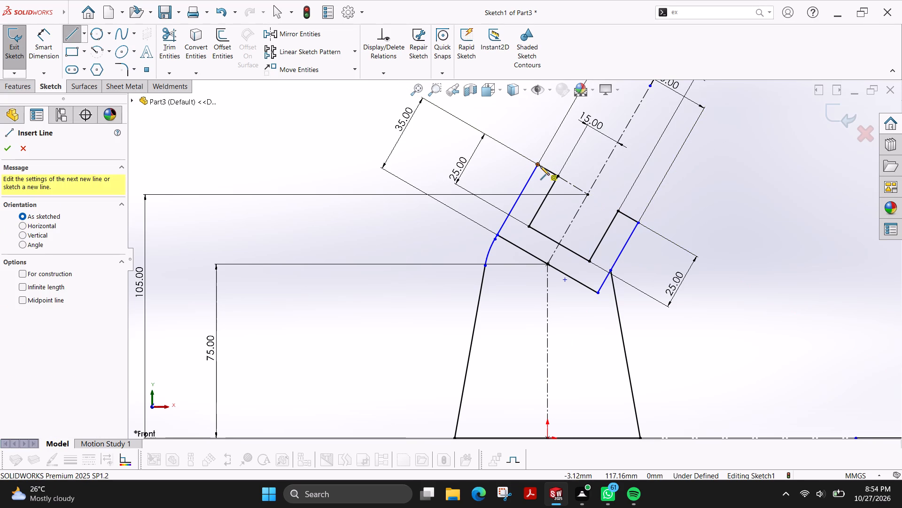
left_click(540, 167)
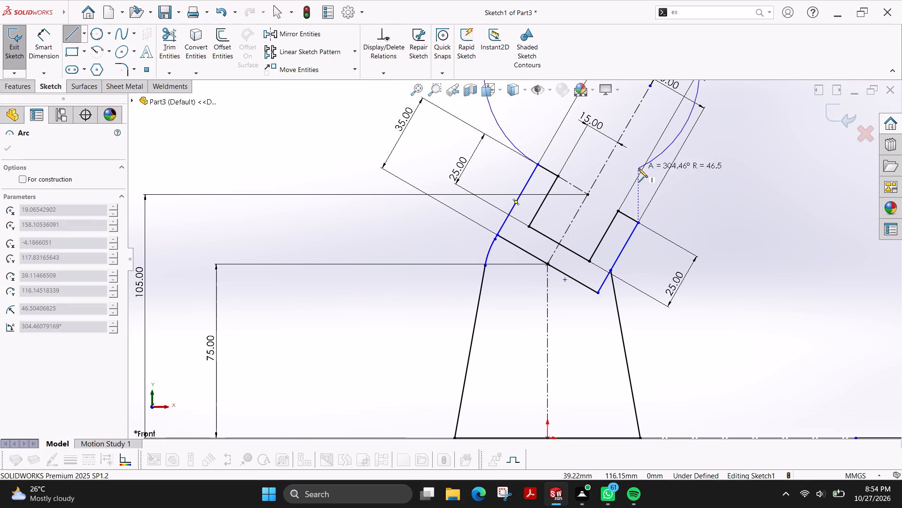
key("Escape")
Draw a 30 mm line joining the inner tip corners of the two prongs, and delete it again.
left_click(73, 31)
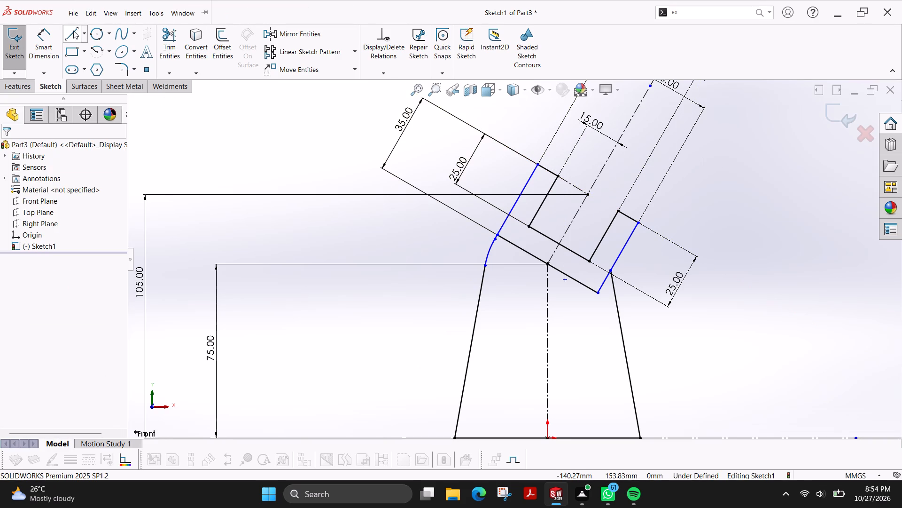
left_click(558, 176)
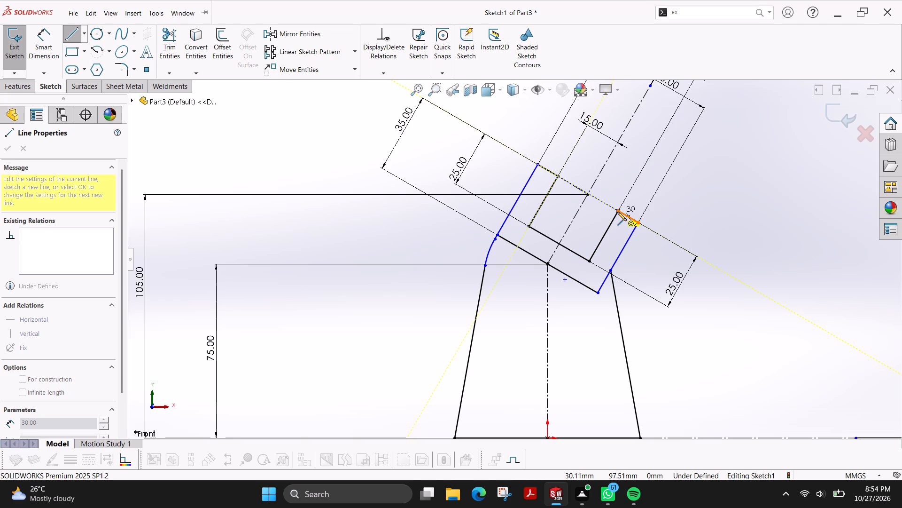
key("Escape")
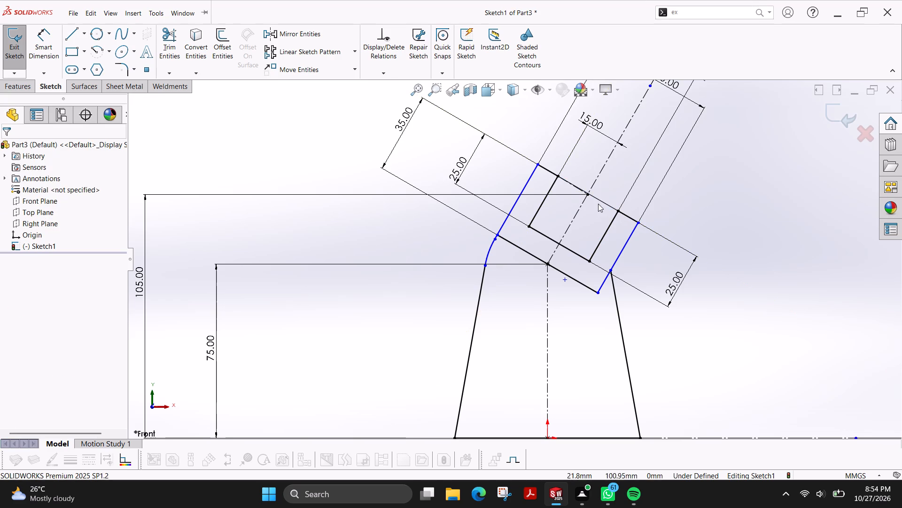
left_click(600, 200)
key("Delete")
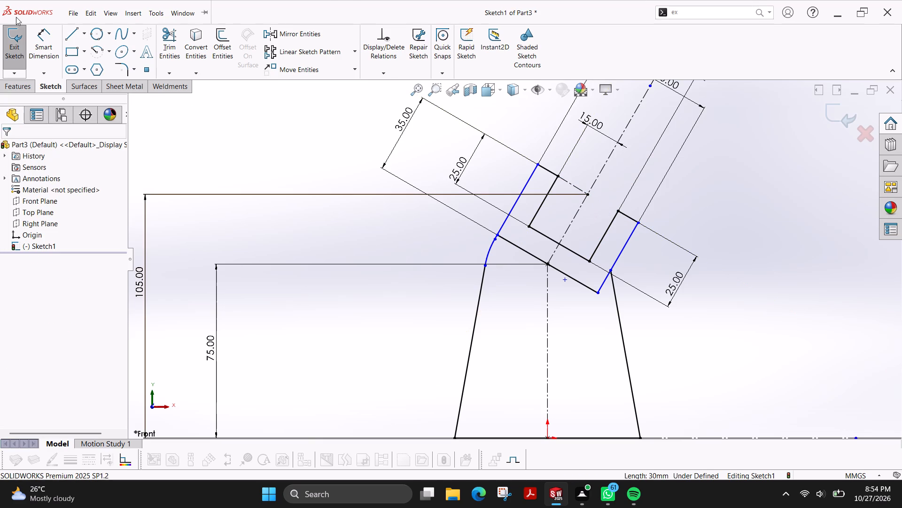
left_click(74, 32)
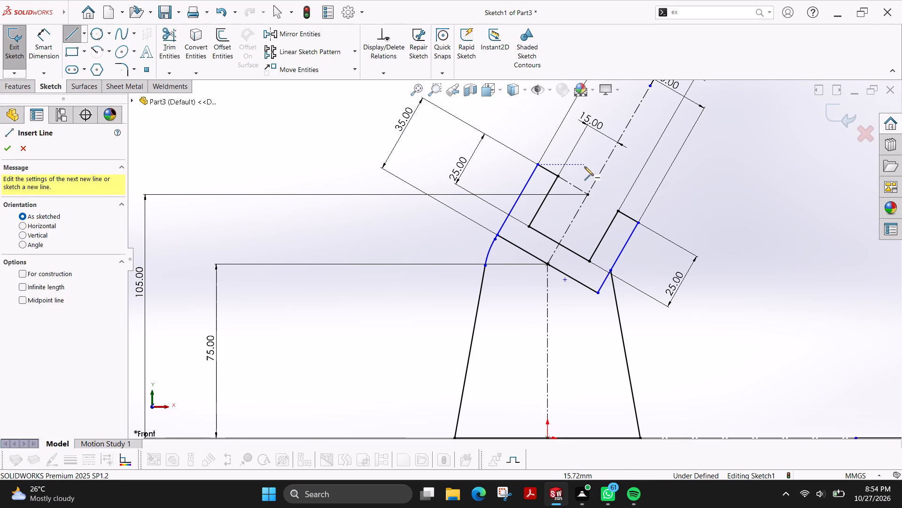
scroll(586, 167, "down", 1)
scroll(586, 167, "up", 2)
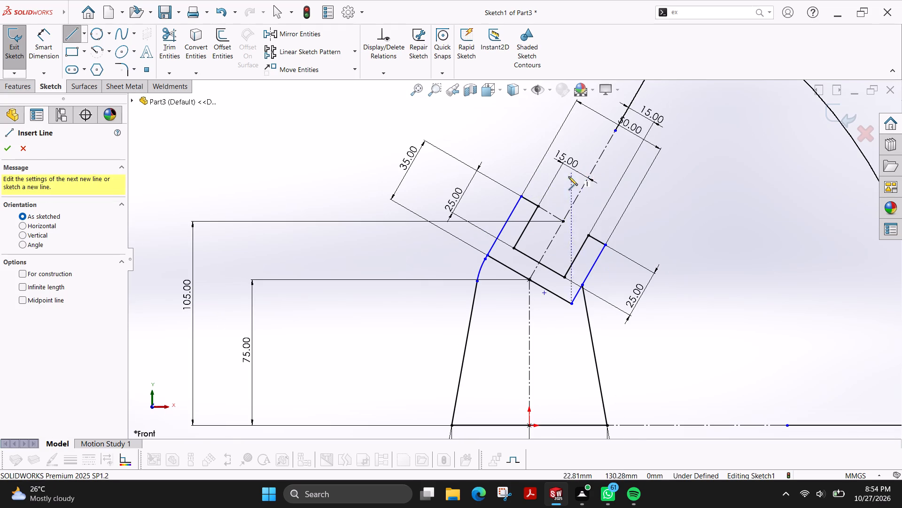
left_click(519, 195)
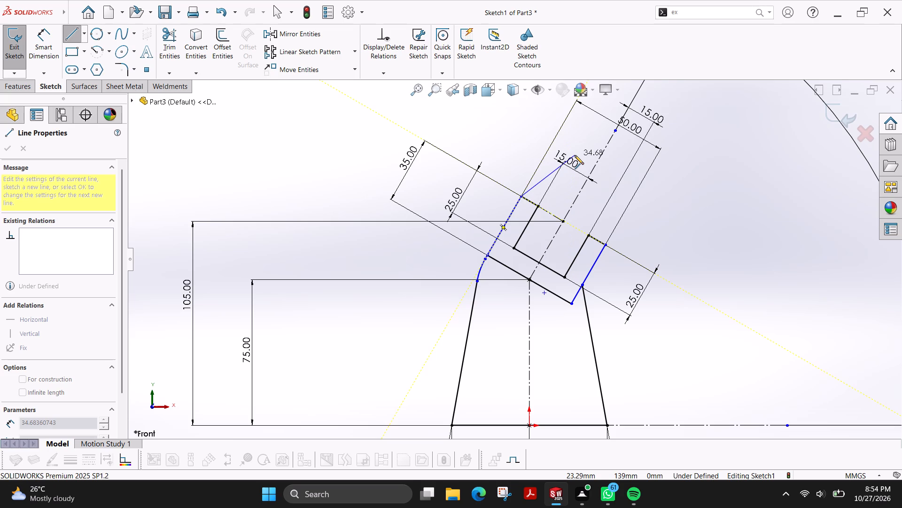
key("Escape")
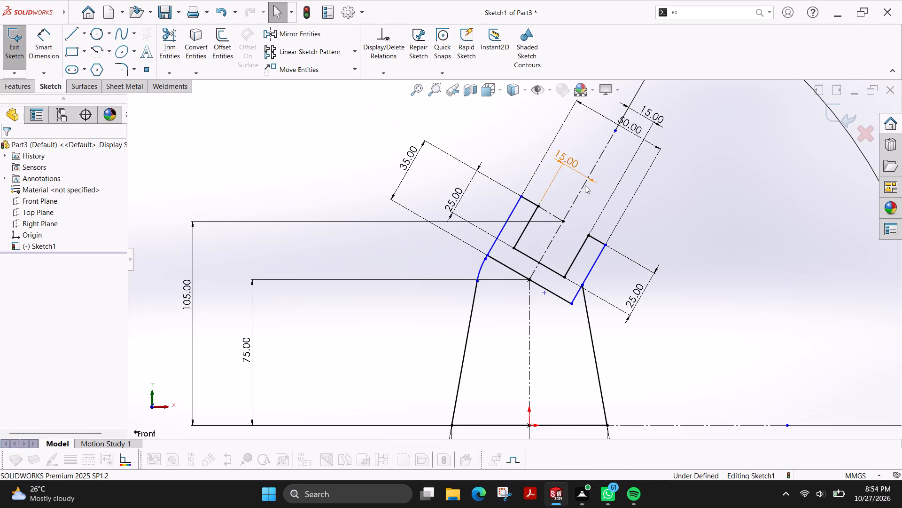
Examine the whole sketch from the prongs down to the base, restoring the view normal to the Front Plane.
scroll(663, 333, "down", 2)
scroll(659, 331, "up", 4)
middle_click_drag(659, 331, 656, 304)
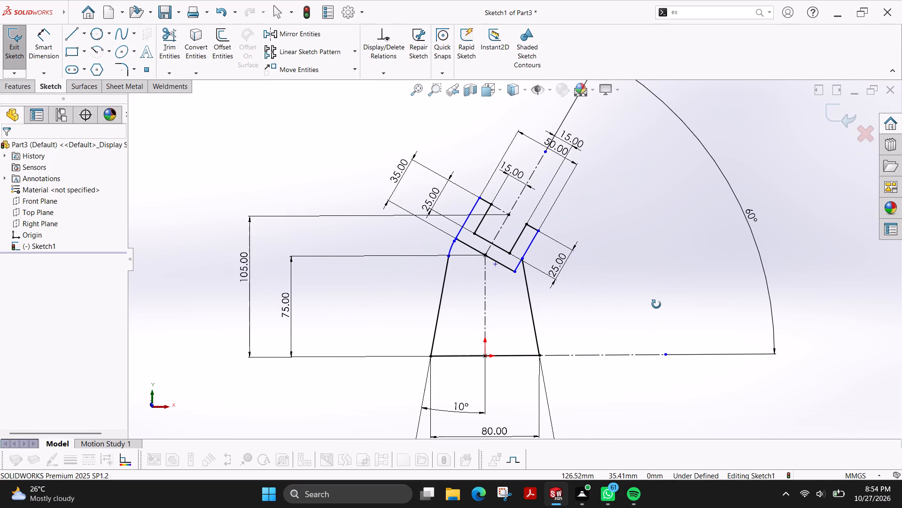
middle_click_drag(656, 304, 656, 303)
scroll(661, 340, "down", 1)
scroll(643, 337, "up", 1)
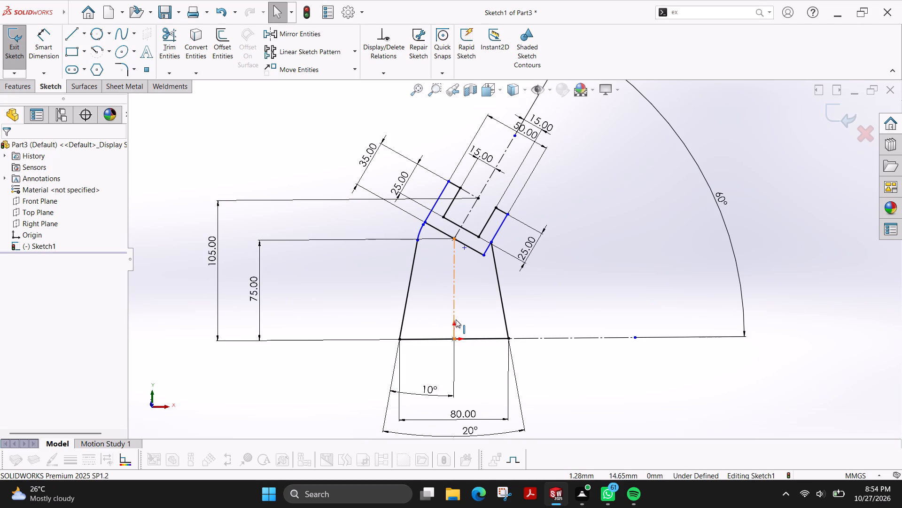
scroll(456, 319, "up", 3)
scroll(456, 319, "down", 7)
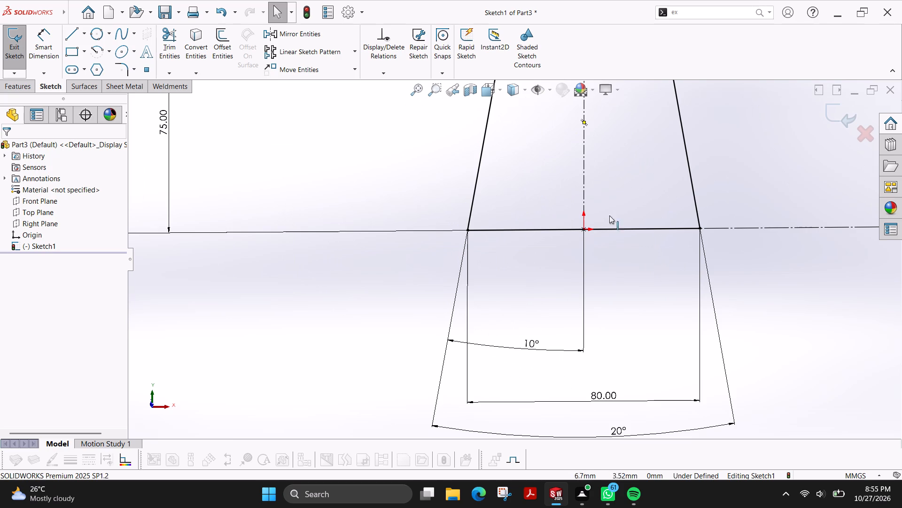
middle_click_drag(620, 193, 603, 233)
middle_click(606, 233)
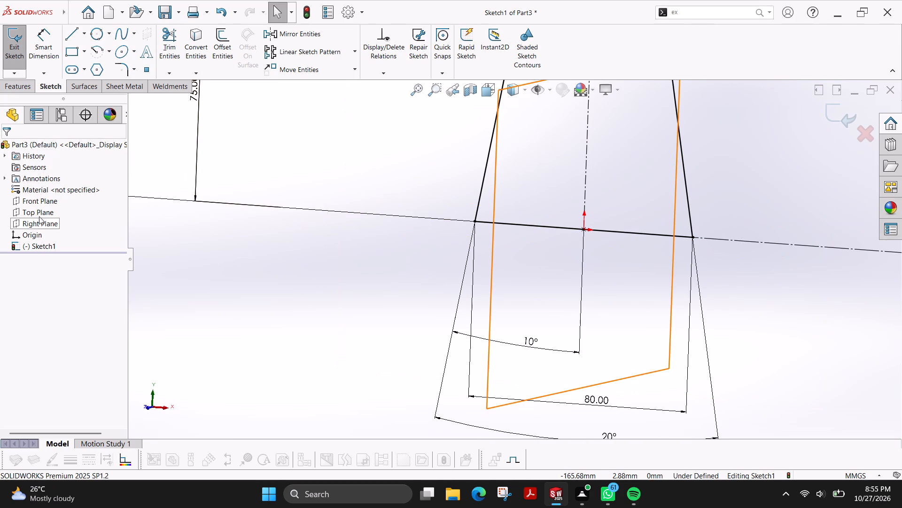
right_click(39, 204)
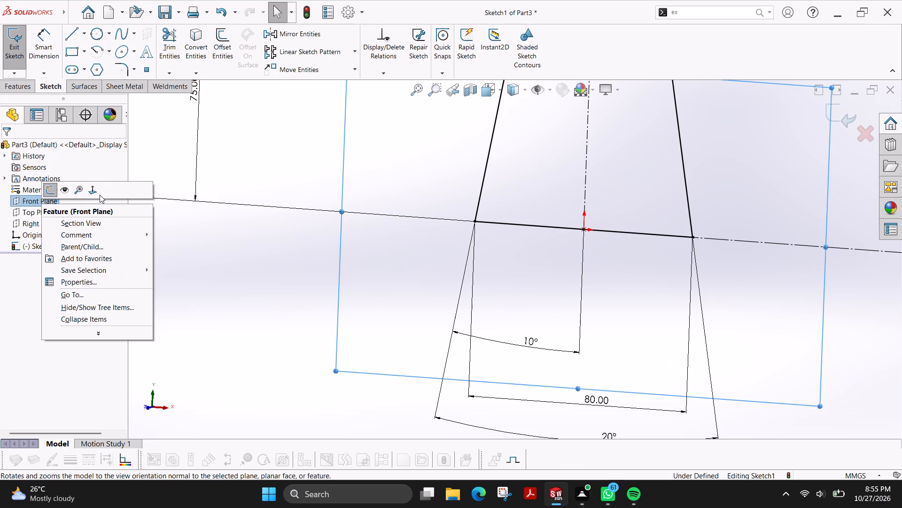
left_click(95, 194)
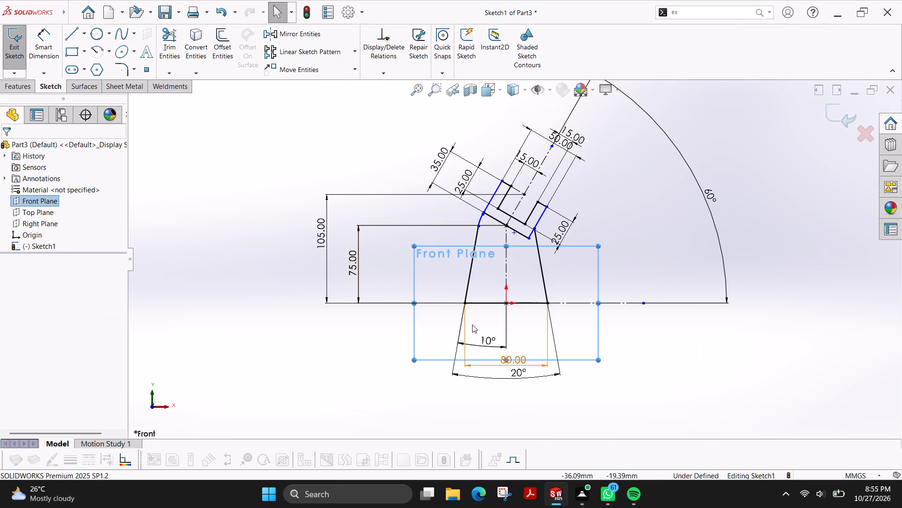
scroll(561, 303, "up", 2)
scroll(558, 302, "down", 6)
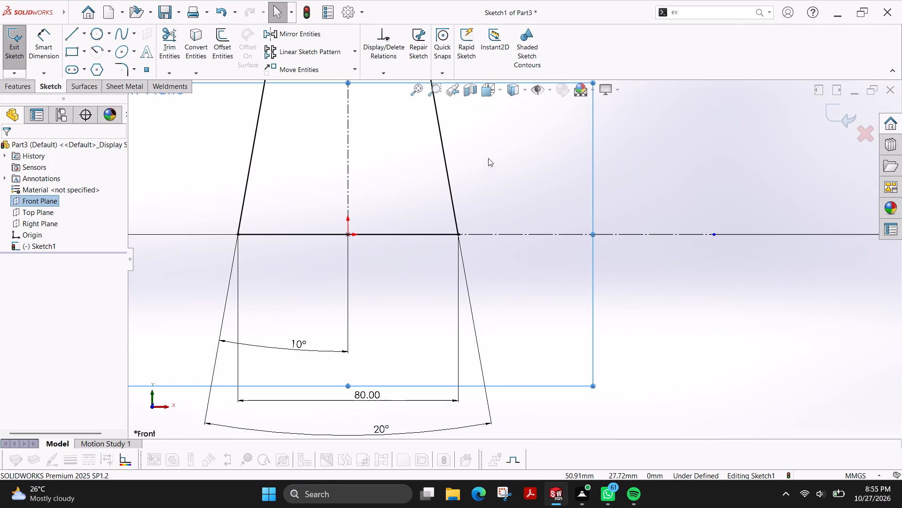
left_click_drag(488, 158, 502, 205)
right_click_drag(488, 158, 502, 205)
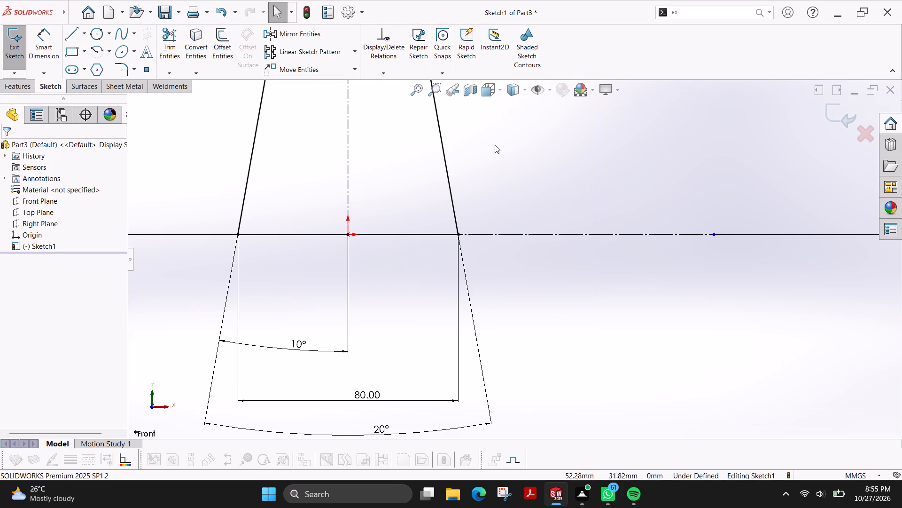
scroll(495, 145, "up", 7)
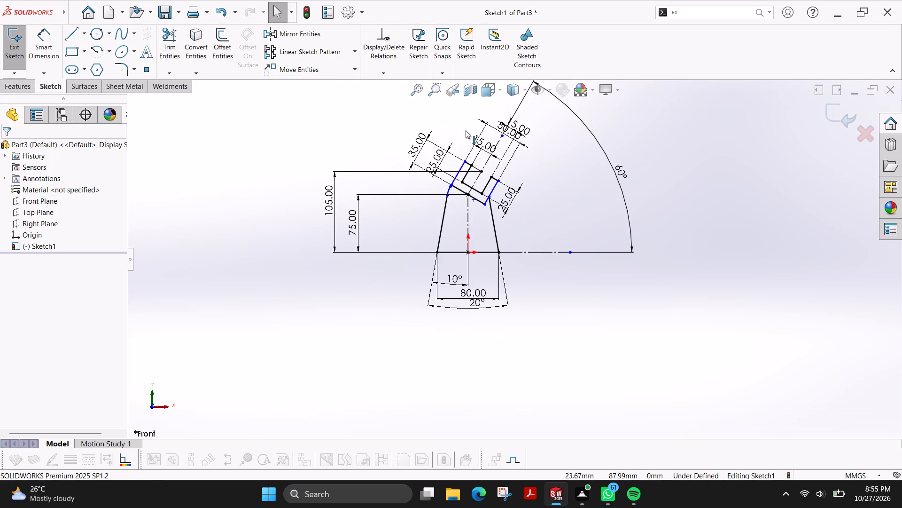
scroll(491, 169, "down", 6)
scroll(489, 247, "down", 2)
scroll(489, 247, "up", 1)
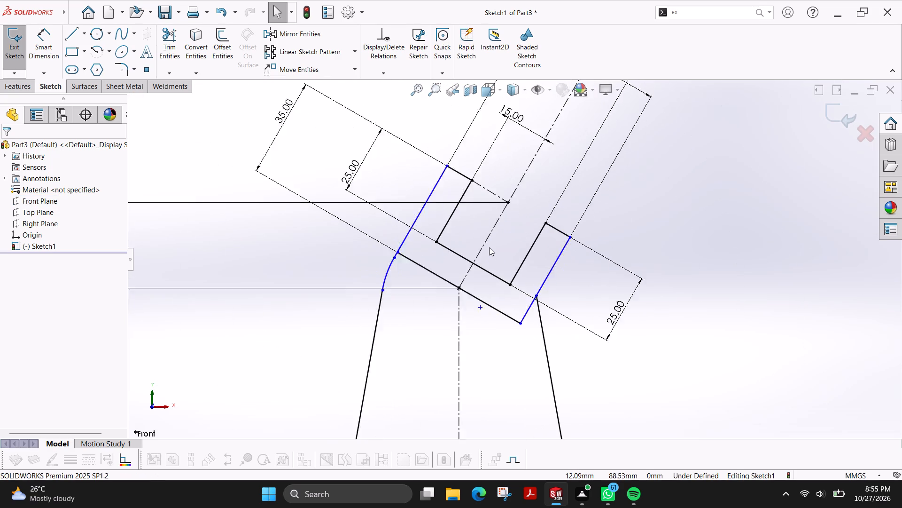
scroll(489, 247, "up", 4)
scroll(507, 373, "down", 3)
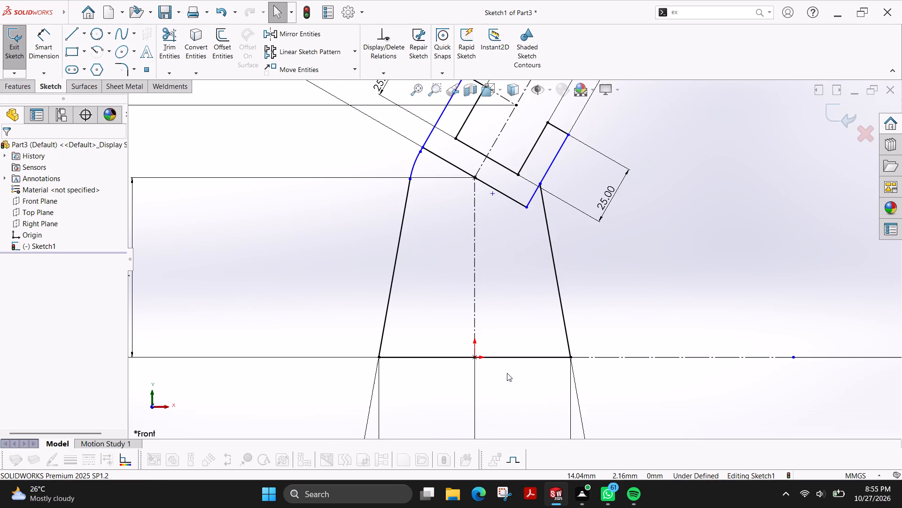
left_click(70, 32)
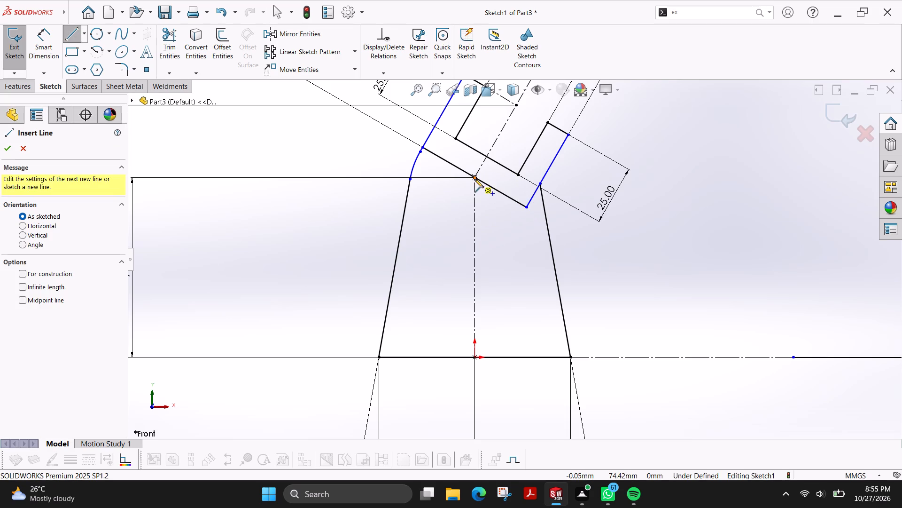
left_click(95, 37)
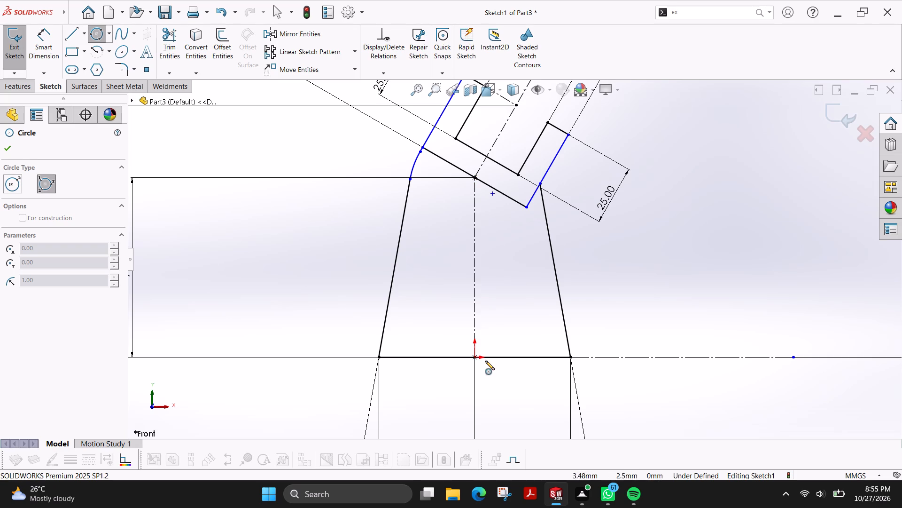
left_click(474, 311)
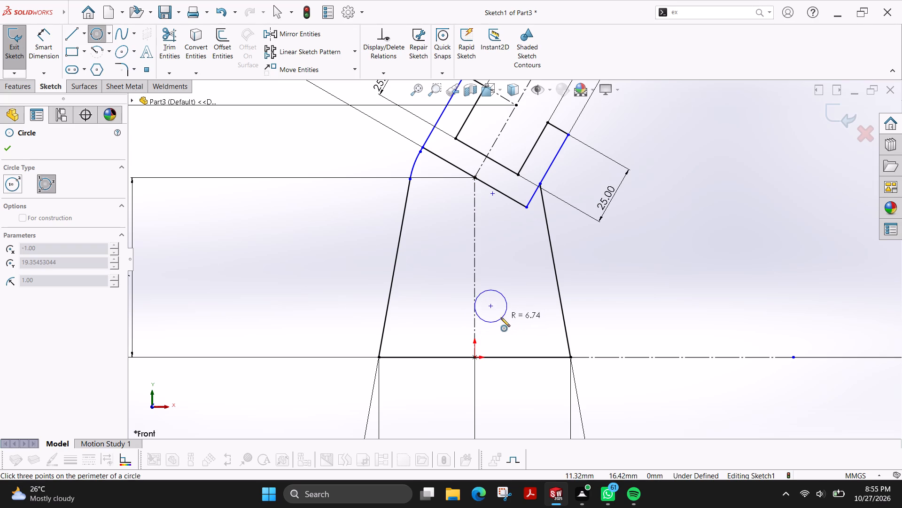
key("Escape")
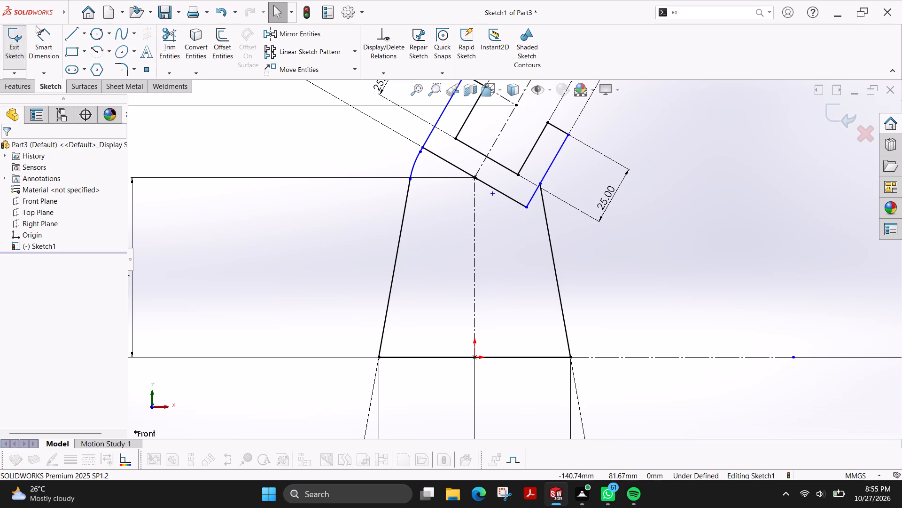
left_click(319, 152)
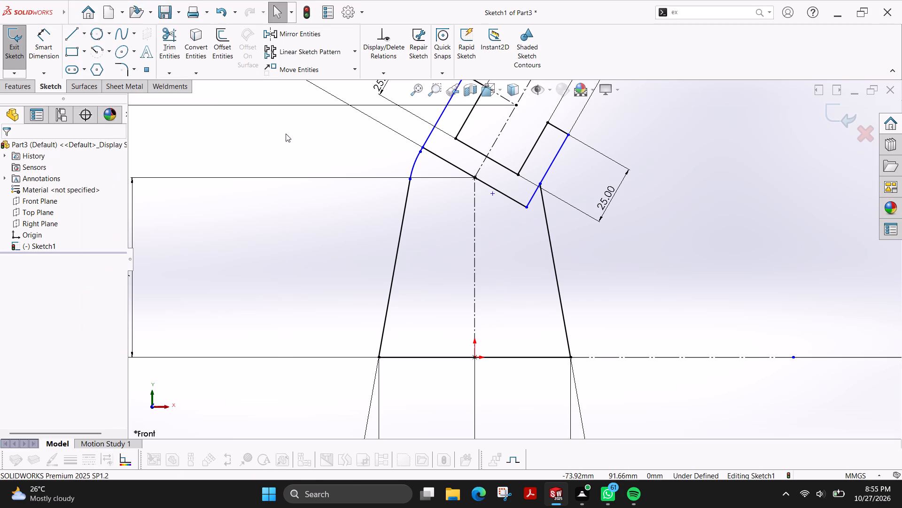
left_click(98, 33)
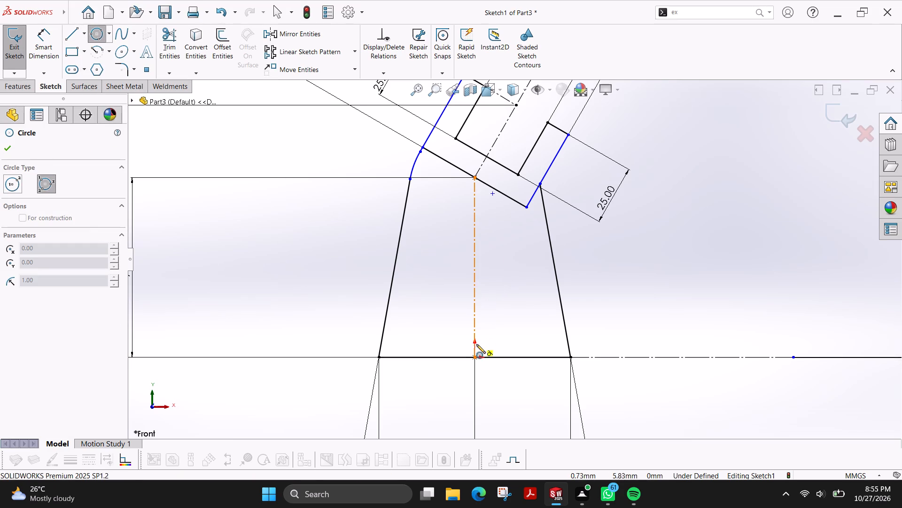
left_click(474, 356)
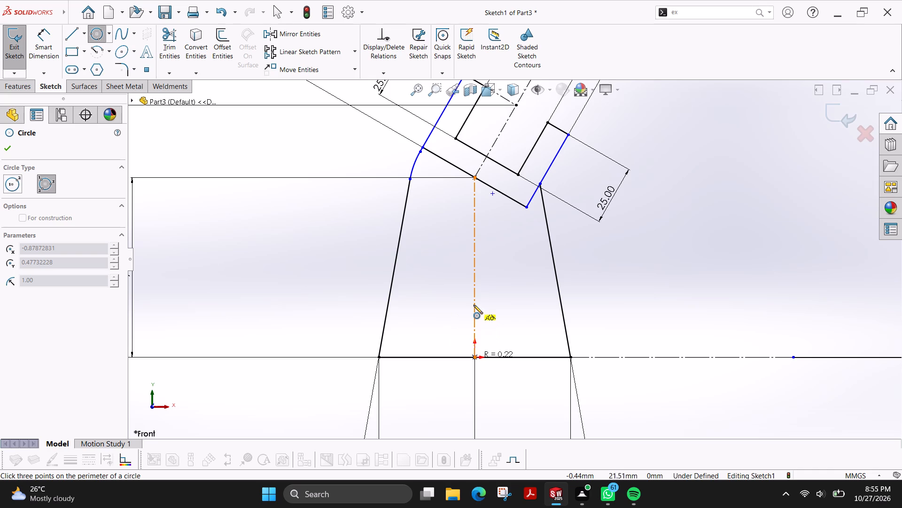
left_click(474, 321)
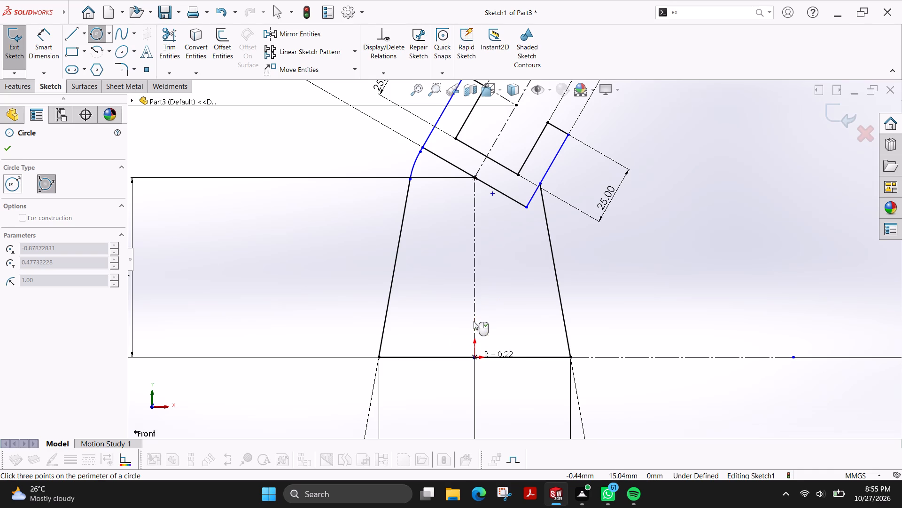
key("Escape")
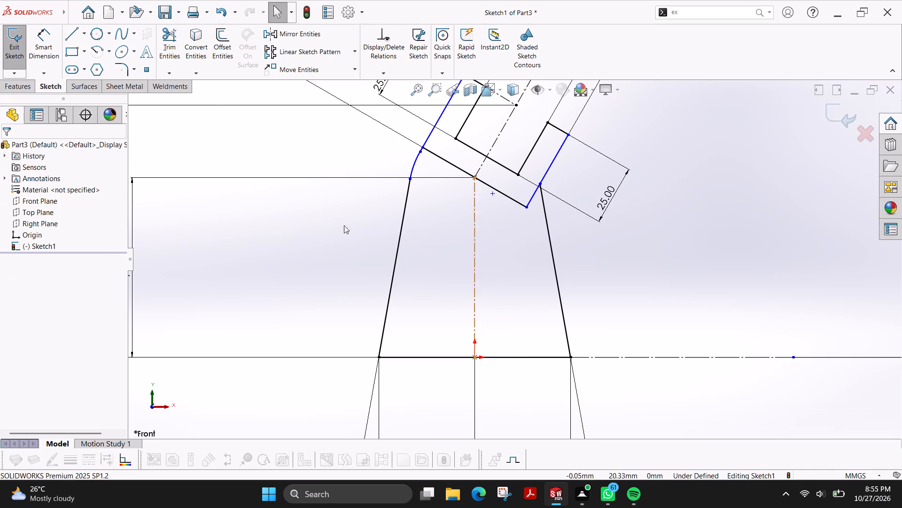
Sketch two center circles on the vertical centerline: radius about 10.8 mm at 19 mm above the base, and about 6.6 mm at 48.7 mm.
left_click(110, 30)
left_click(116, 49)
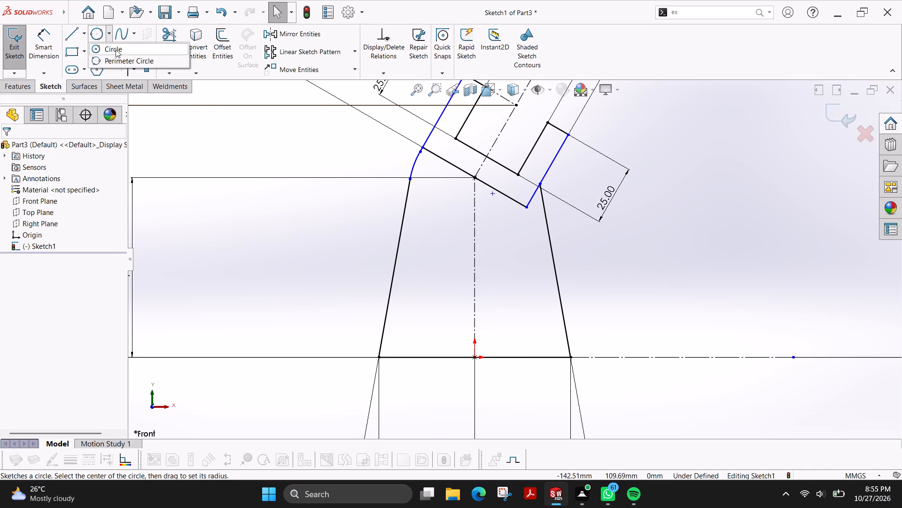
left_click(474, 312)
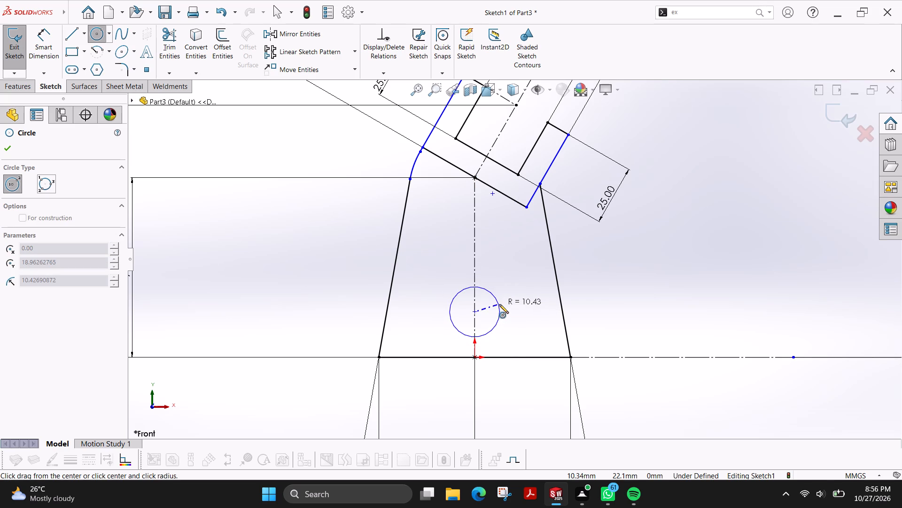
left_click(499, 304)
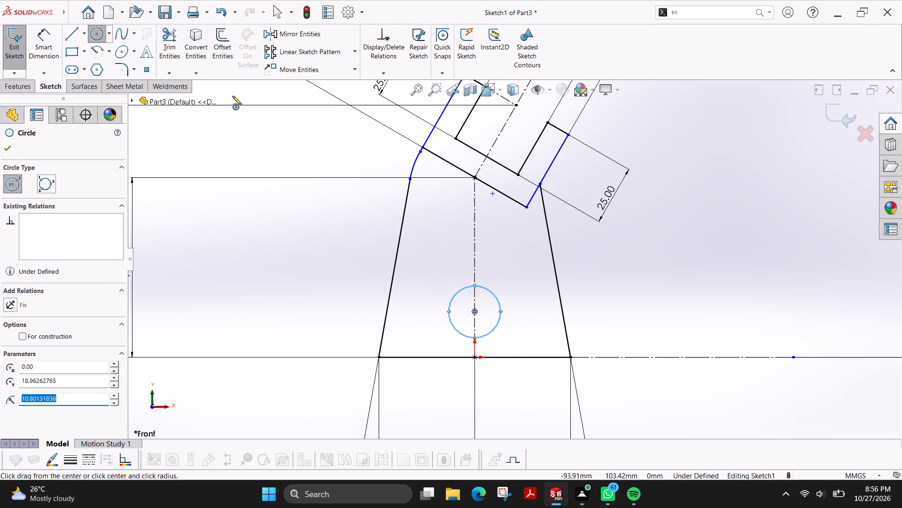
left_click(474, 240)
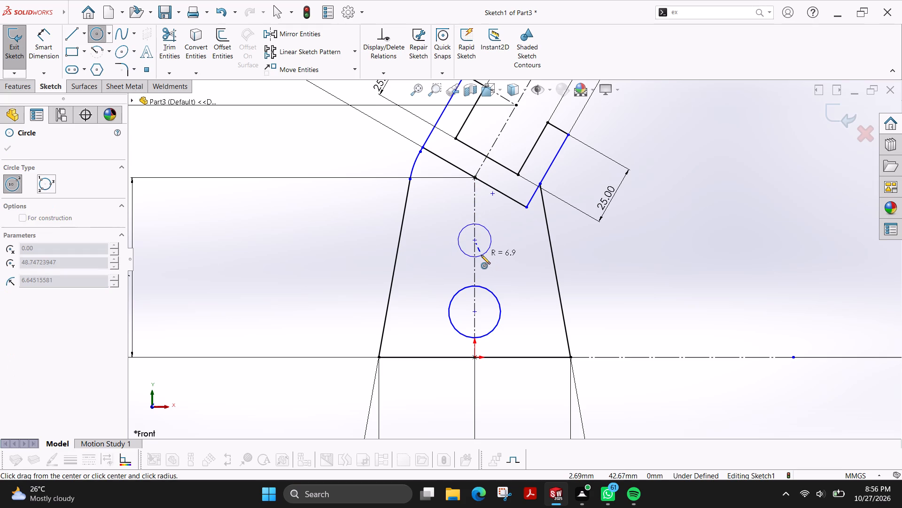
left_click(481, 255)
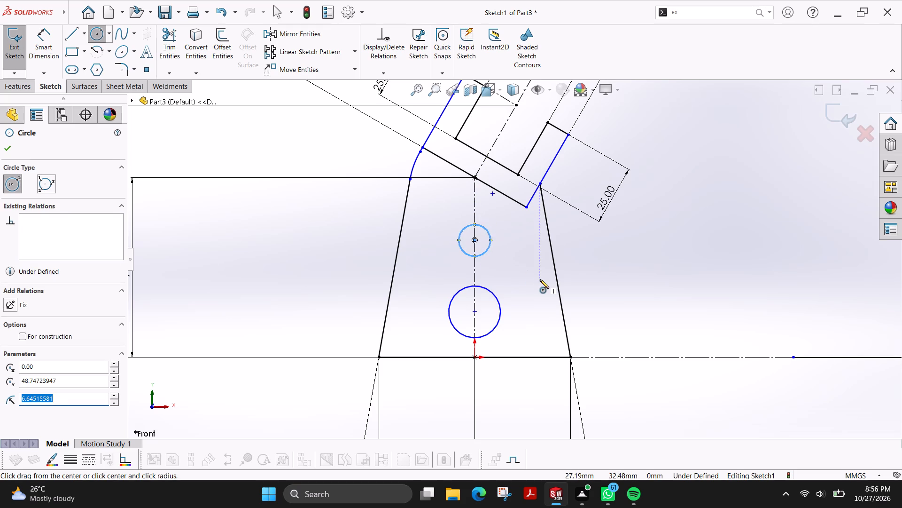
key("Escape")
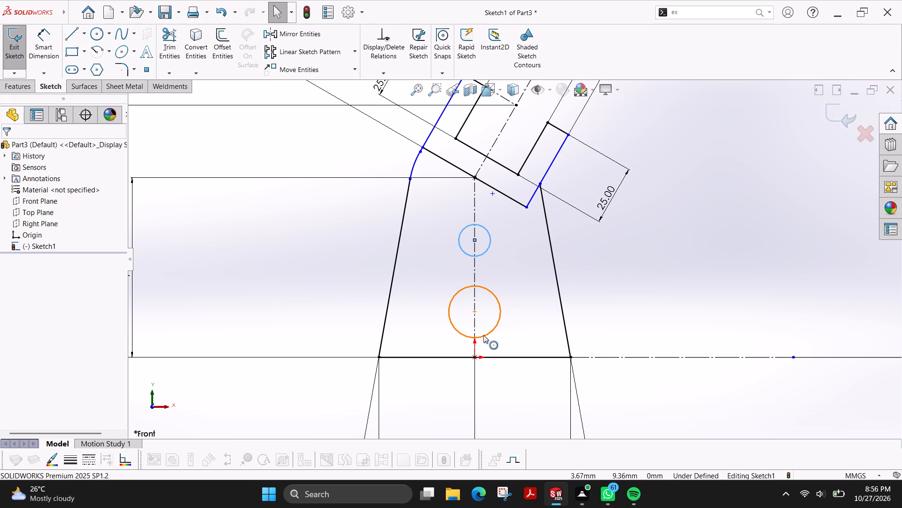
left_click(495, 291)
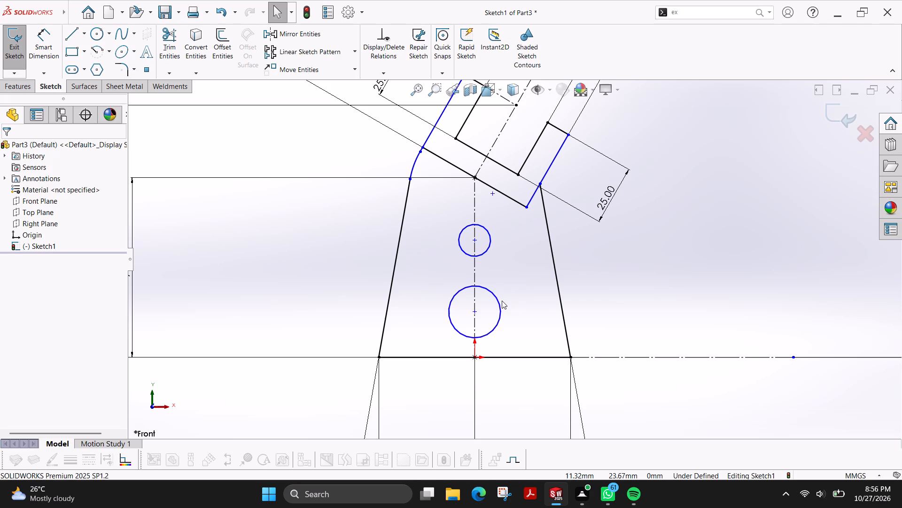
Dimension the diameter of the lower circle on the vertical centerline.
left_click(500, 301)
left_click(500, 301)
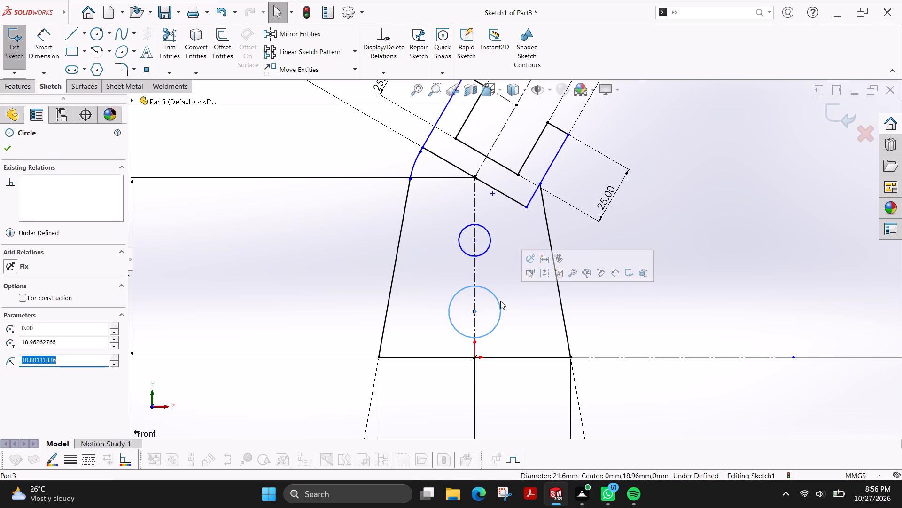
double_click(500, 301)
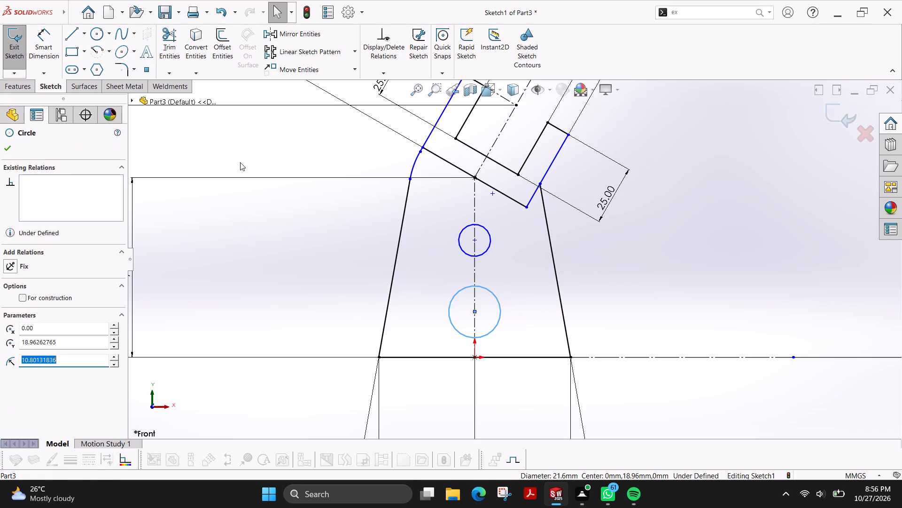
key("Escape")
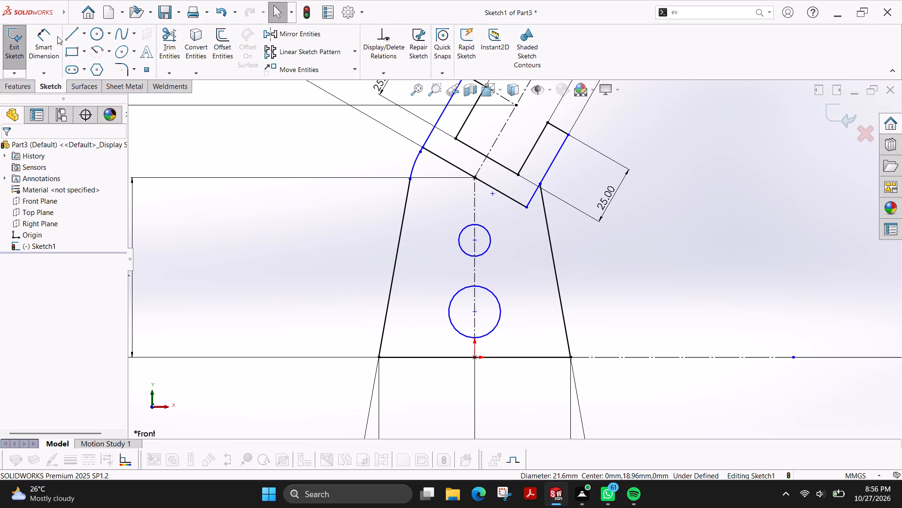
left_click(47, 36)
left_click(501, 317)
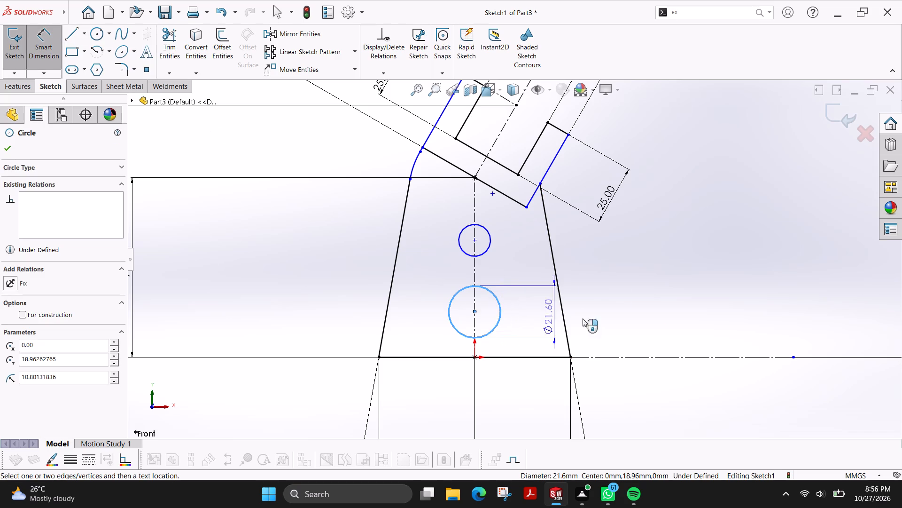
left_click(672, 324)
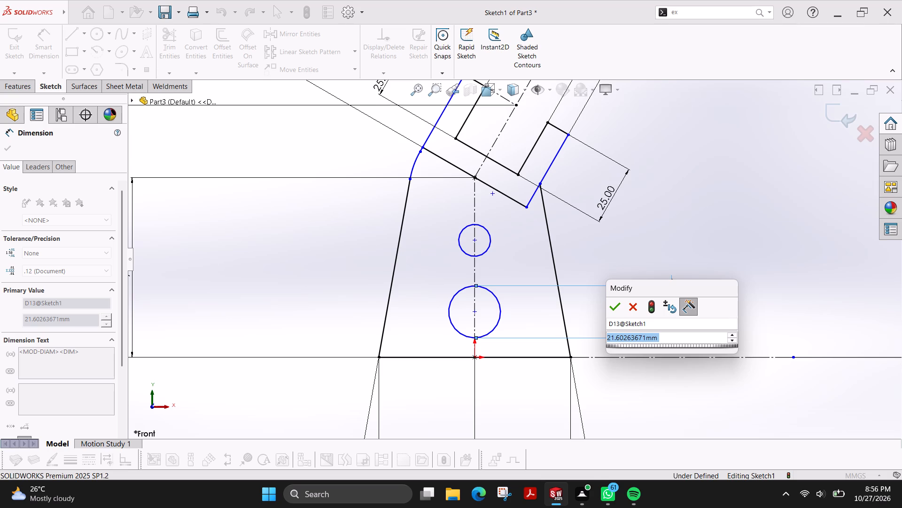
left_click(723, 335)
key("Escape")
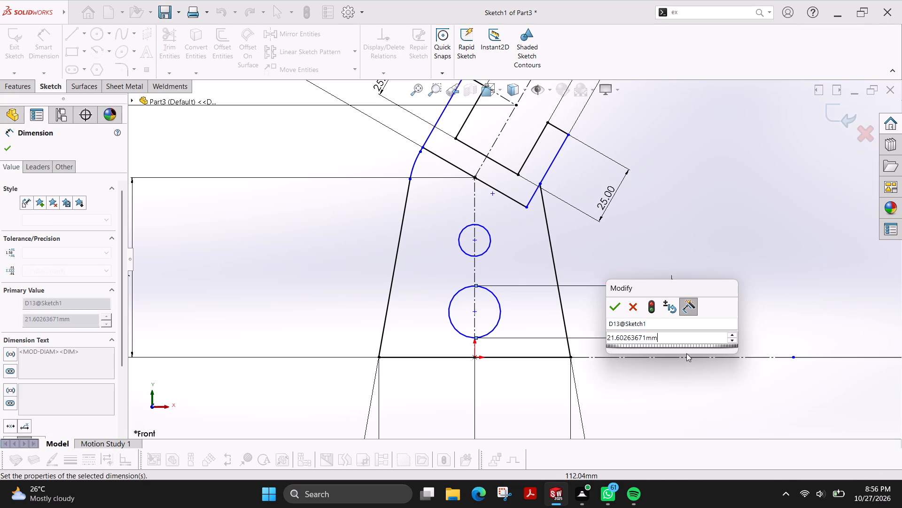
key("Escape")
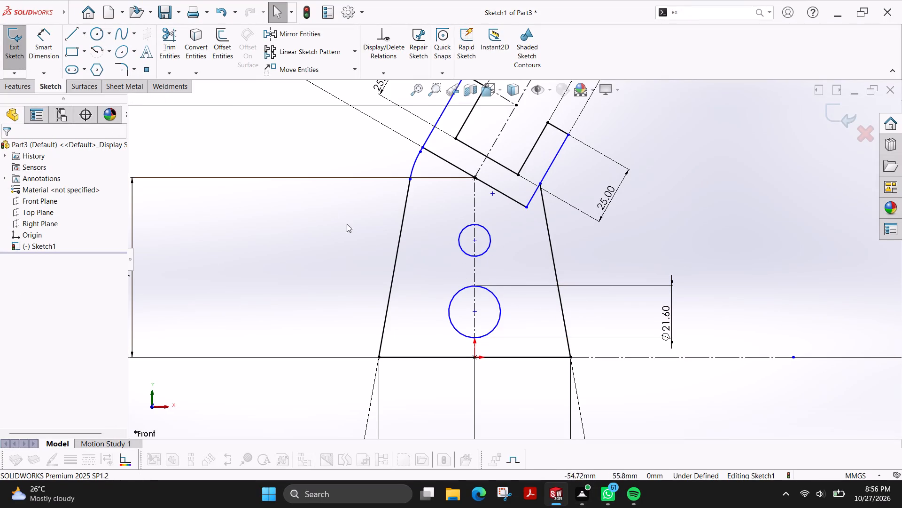
Delete the lower circle's diameter dimension and both circles on the vertical centerline.
left_click(499, 300)
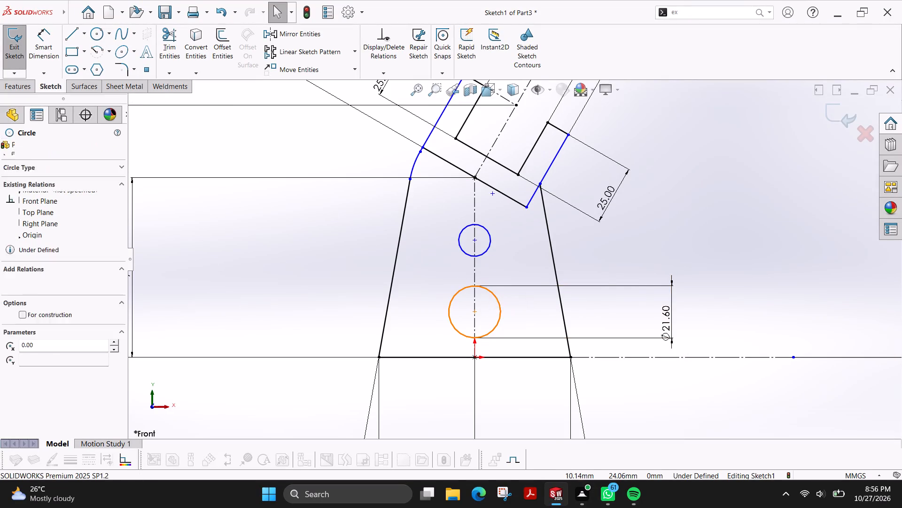
key("Delete")
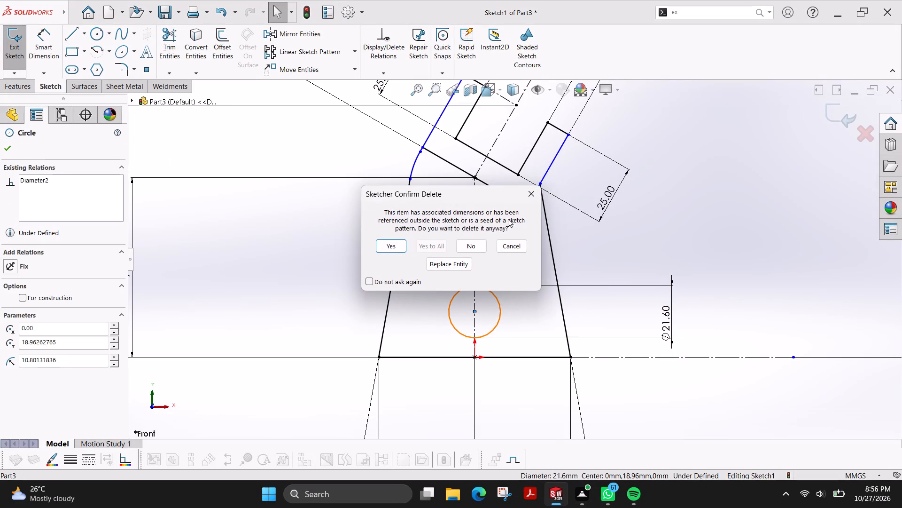
key("Escape")
key("Escape")
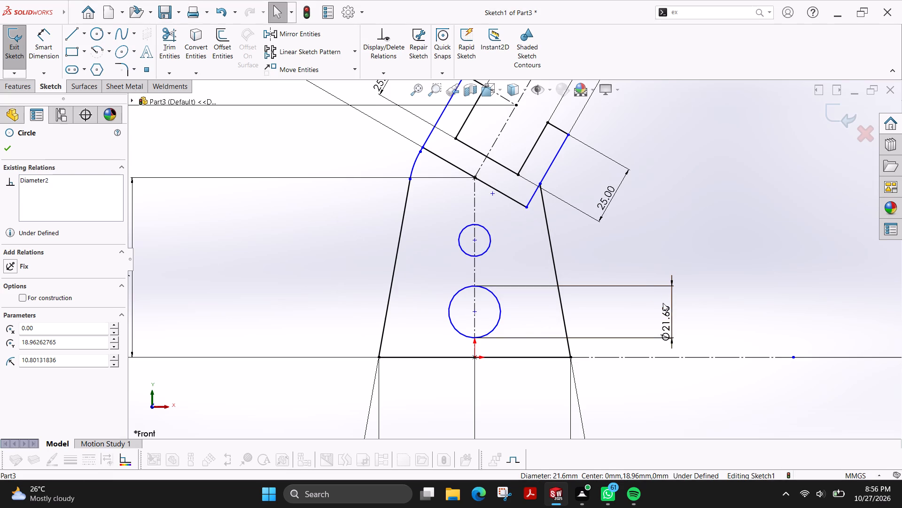
left_click(673, 300)
key("Delete")
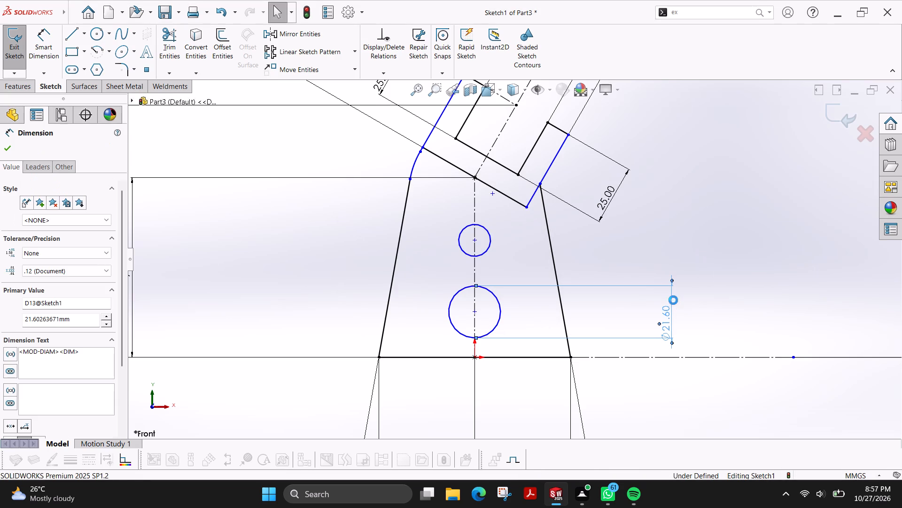
left_click(500, 324)
key("Delete")
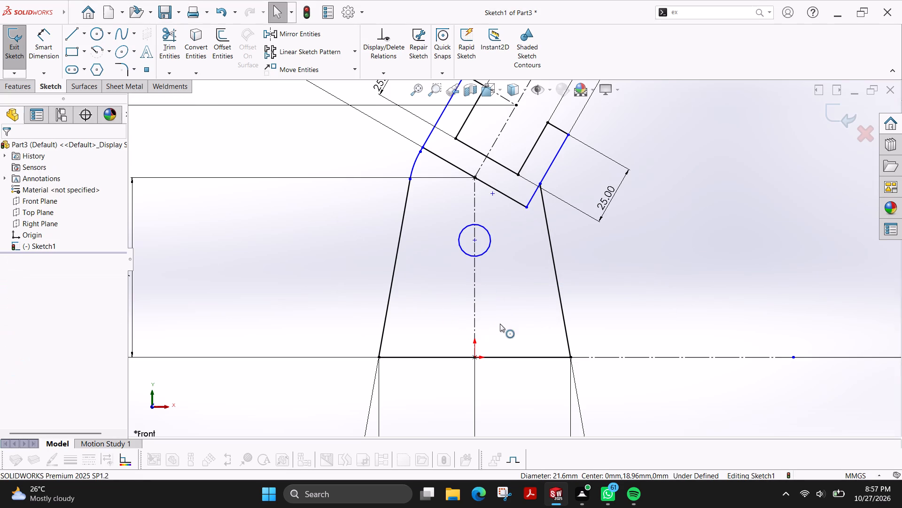
left_click(490, 244)
key("Delete")
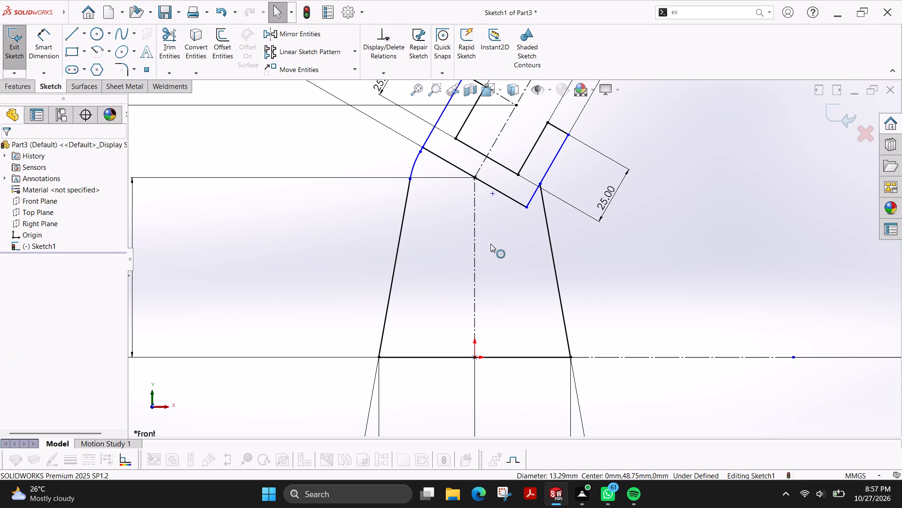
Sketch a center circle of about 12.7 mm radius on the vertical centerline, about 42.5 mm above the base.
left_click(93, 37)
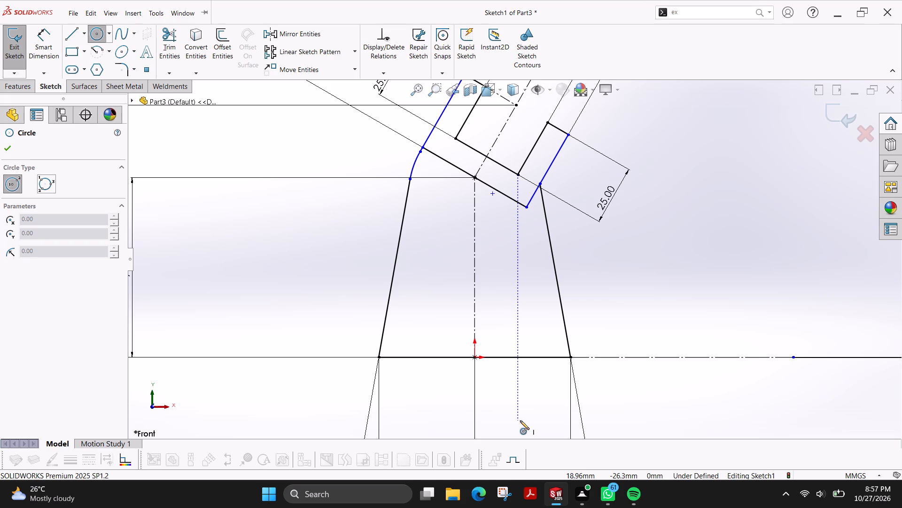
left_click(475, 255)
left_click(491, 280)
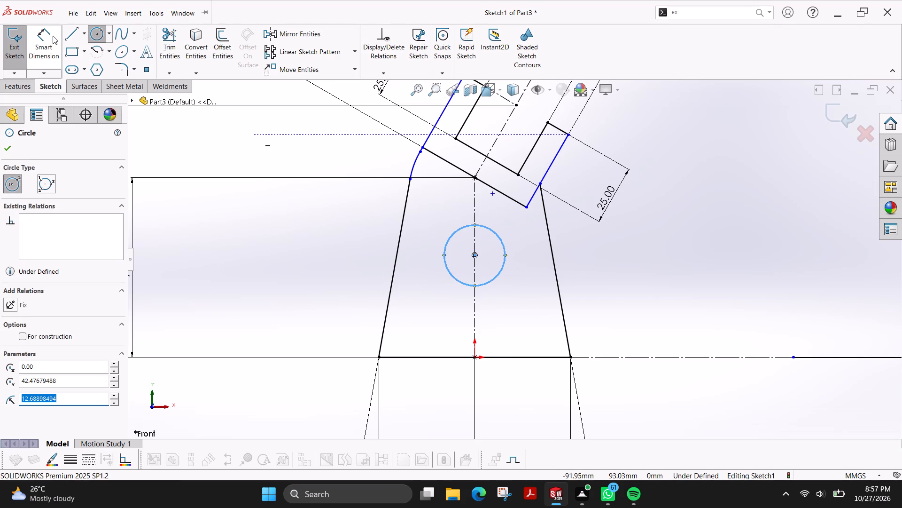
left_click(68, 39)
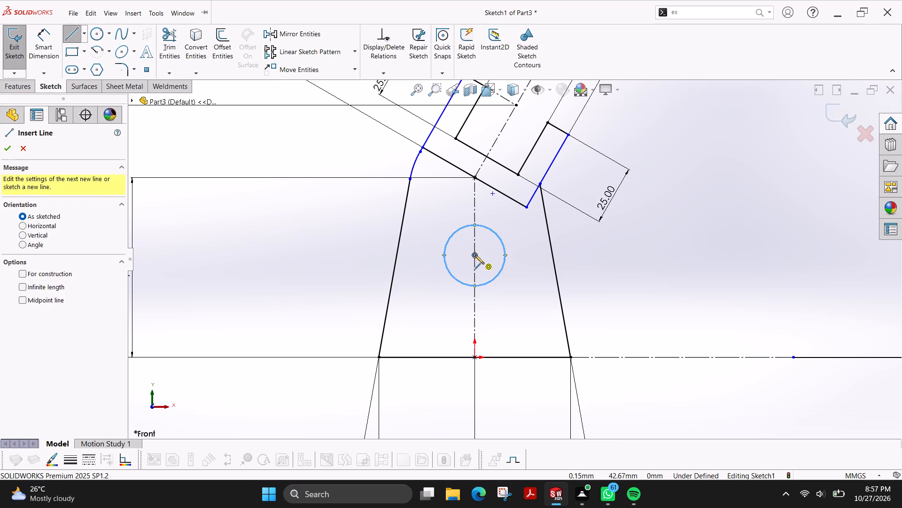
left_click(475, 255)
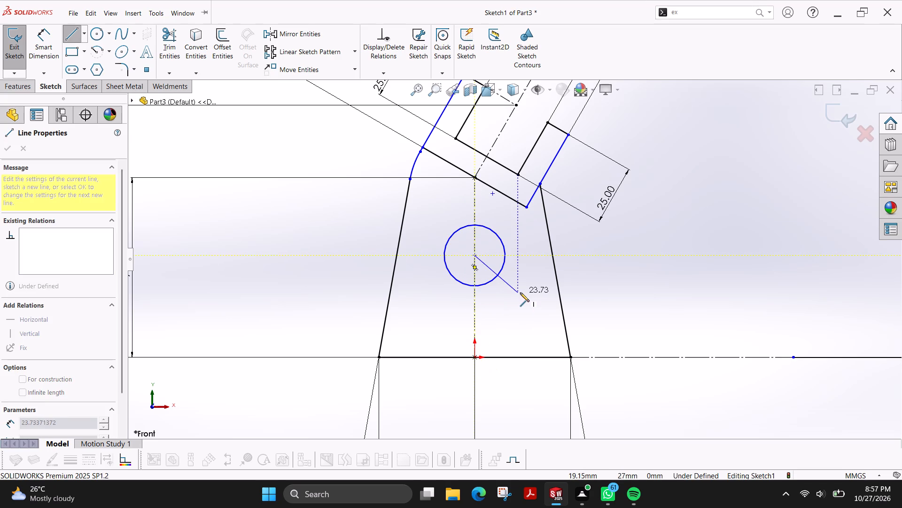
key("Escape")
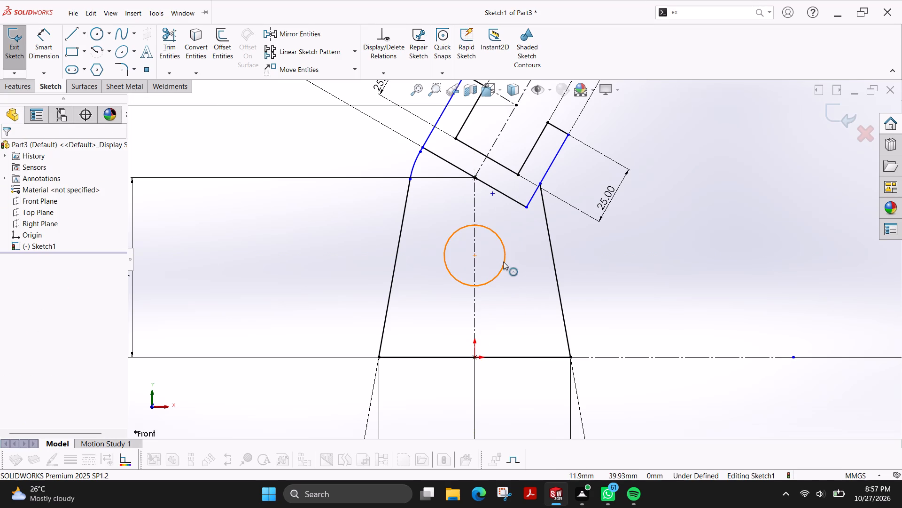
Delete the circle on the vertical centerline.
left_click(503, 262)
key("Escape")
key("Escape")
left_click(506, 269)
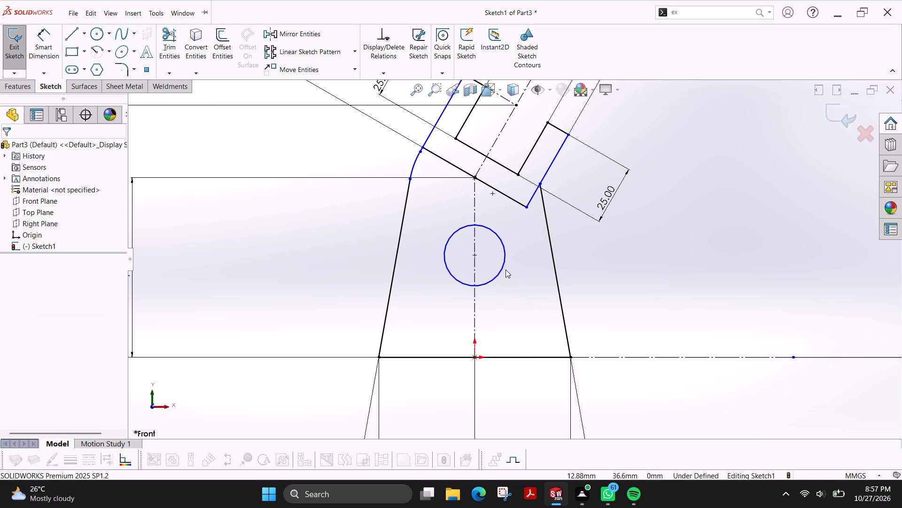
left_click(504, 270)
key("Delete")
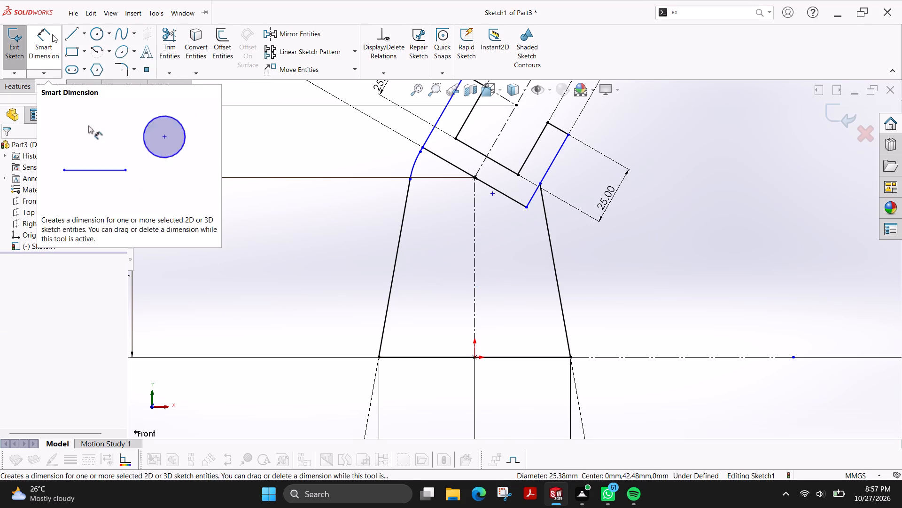
Draw a vertical line about 20.9 mm long from the origin up along the vertical centerline.
left_click(69, 38)
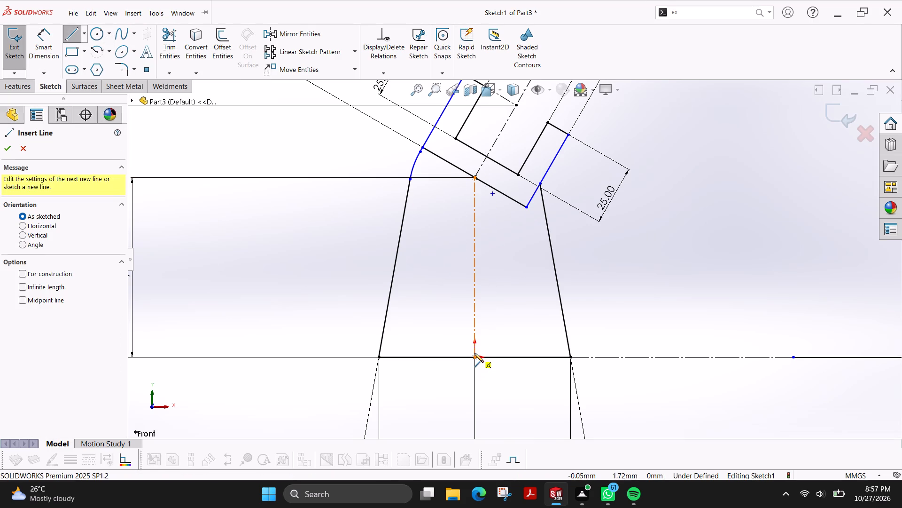
left_click(474, 356)
left_click(475, 307)
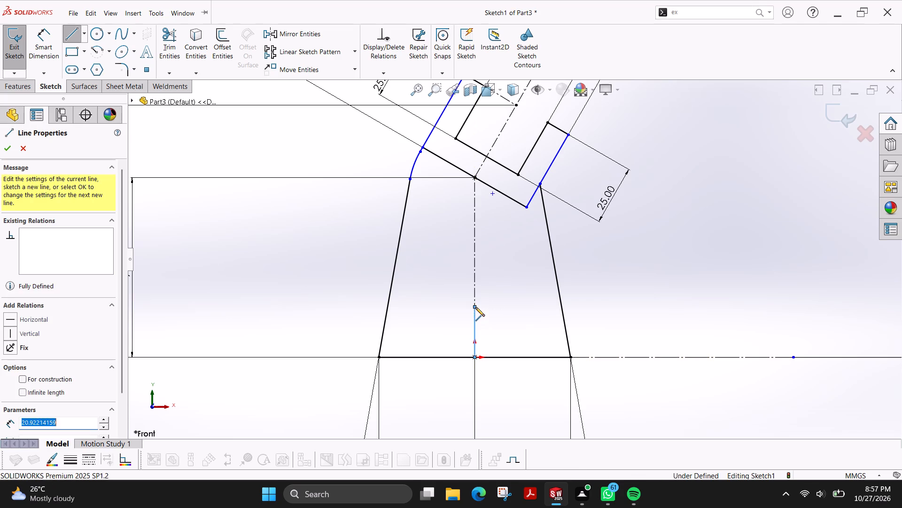
Sketch two center circles: radius about 11.5 mm at the short vertical line's upper end, and about 8.4 mm on the centerline 51.9 mm above the base.
left_click(96, 33)
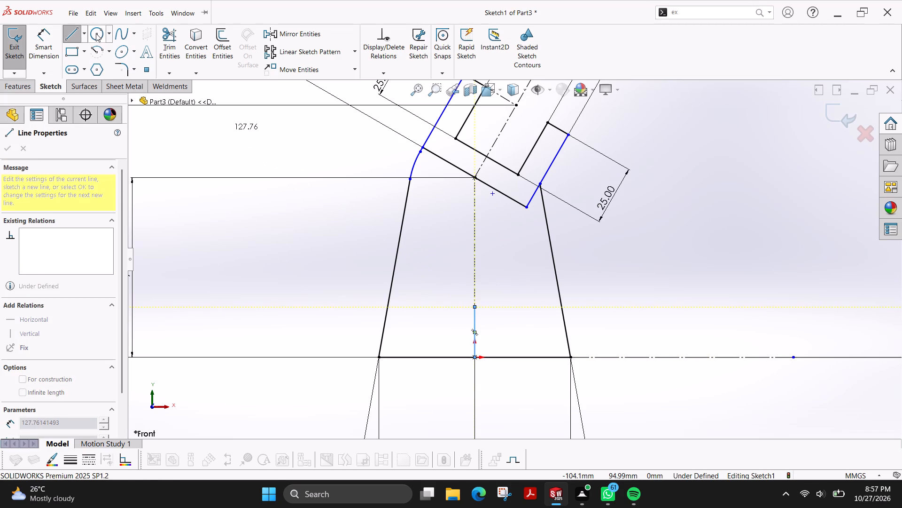
left_click(475, 307)
left_click(499, 320)
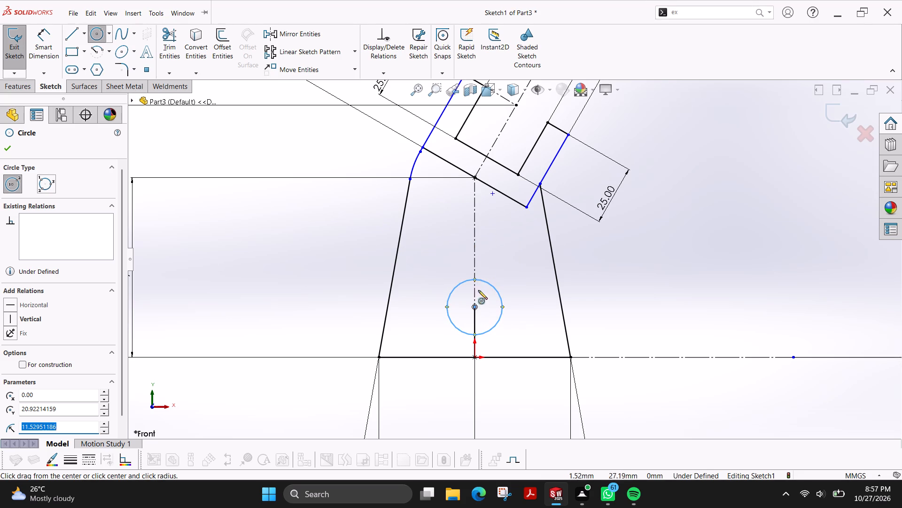
left_click(474, 233)
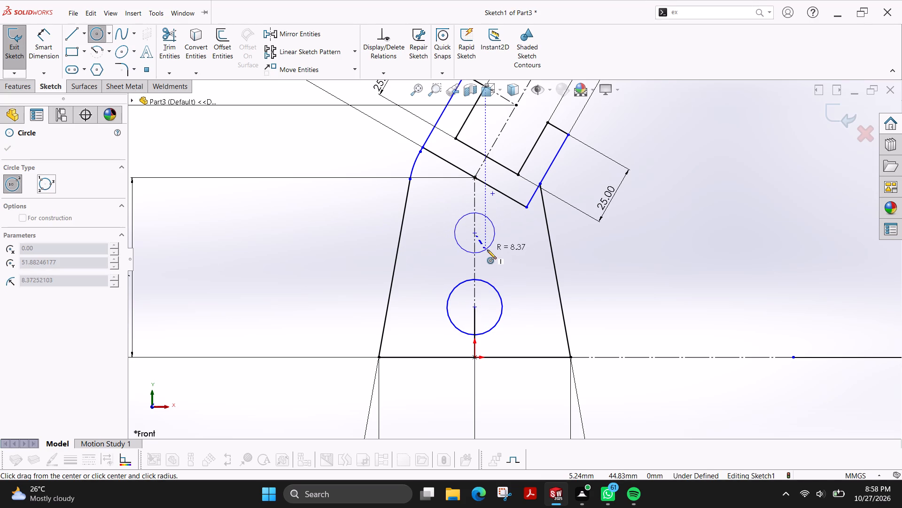
left_click(487, 250)
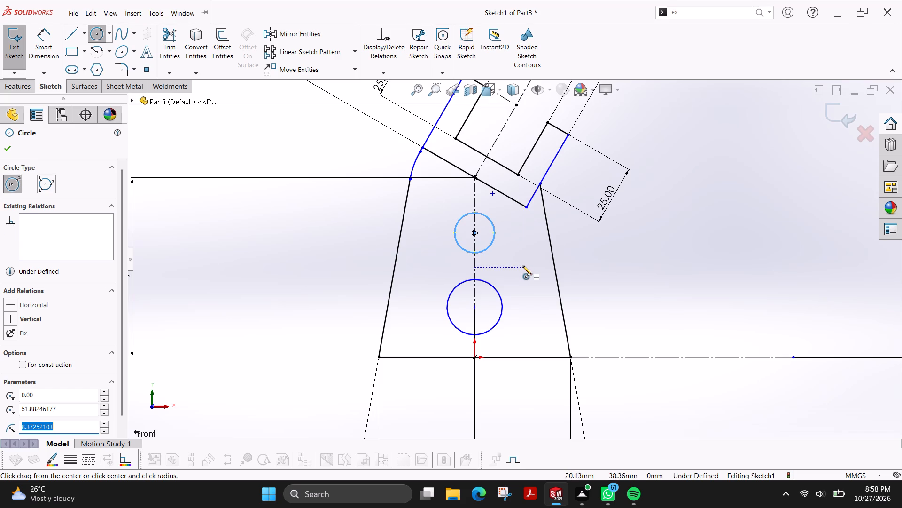
key("Escape")
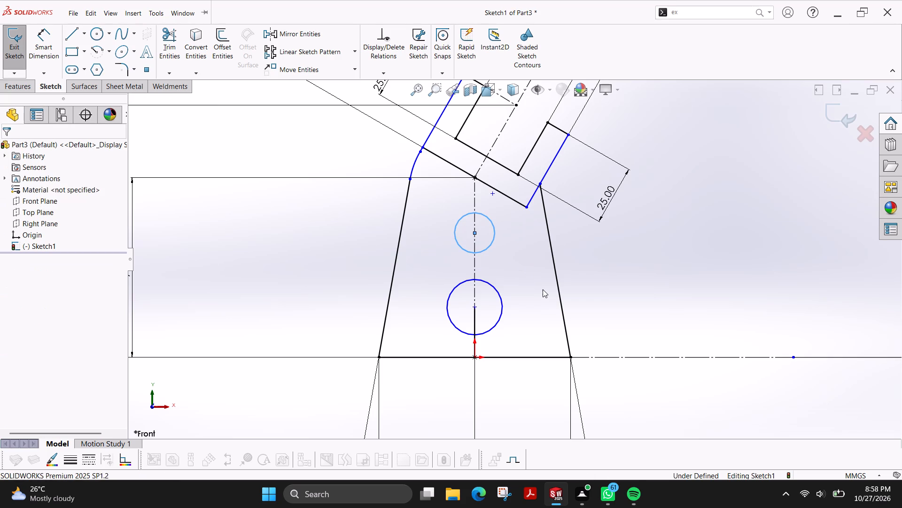
Select the lower circle at the upper end of the short vertical line.
left_click(502, 295)
left_click(488, 246)
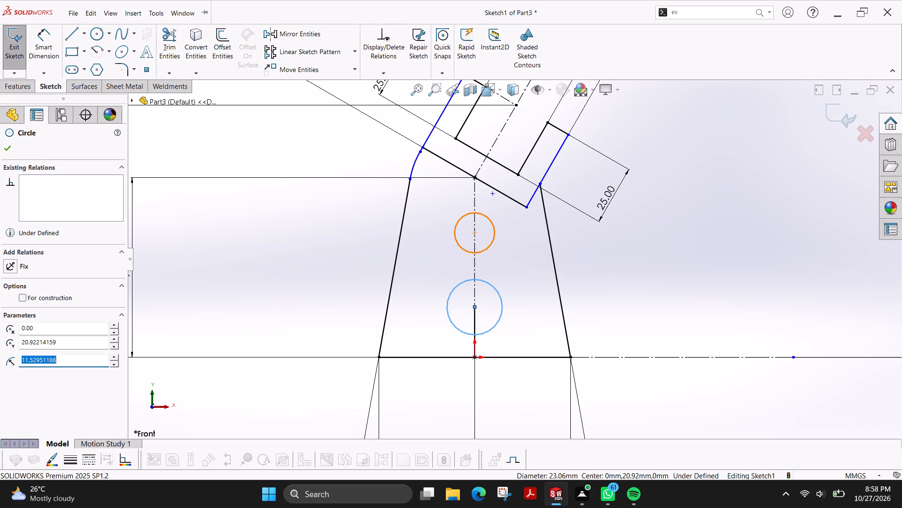
left_click(504, 298)
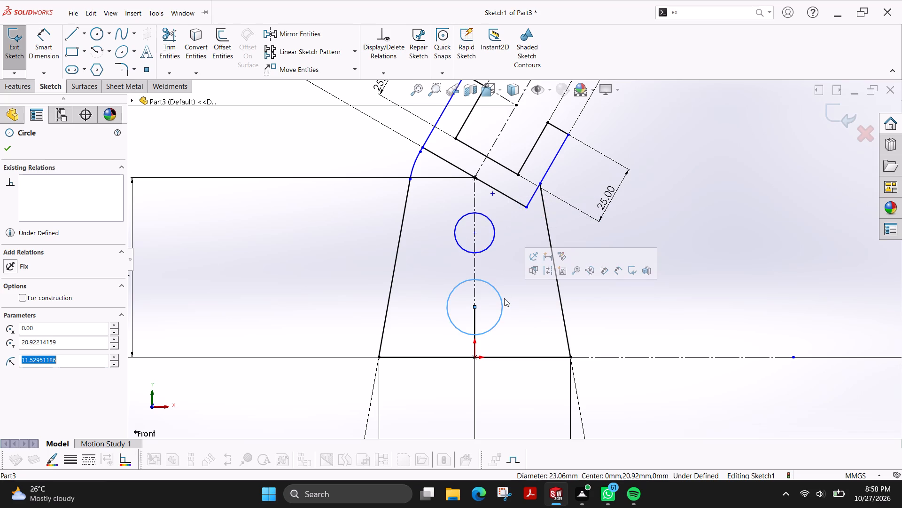
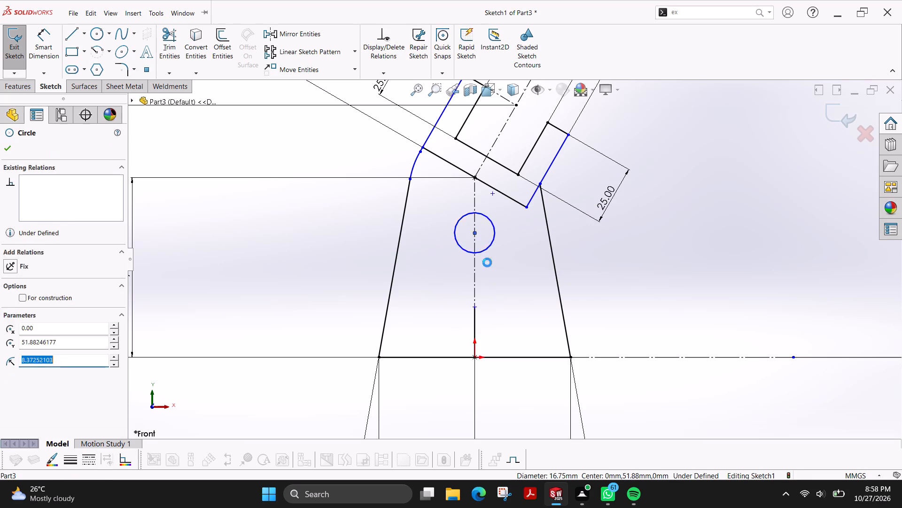
Delete the short vertical line running up from the origin along the vertical centerline.
left_click(473, 320)
key("Delete")
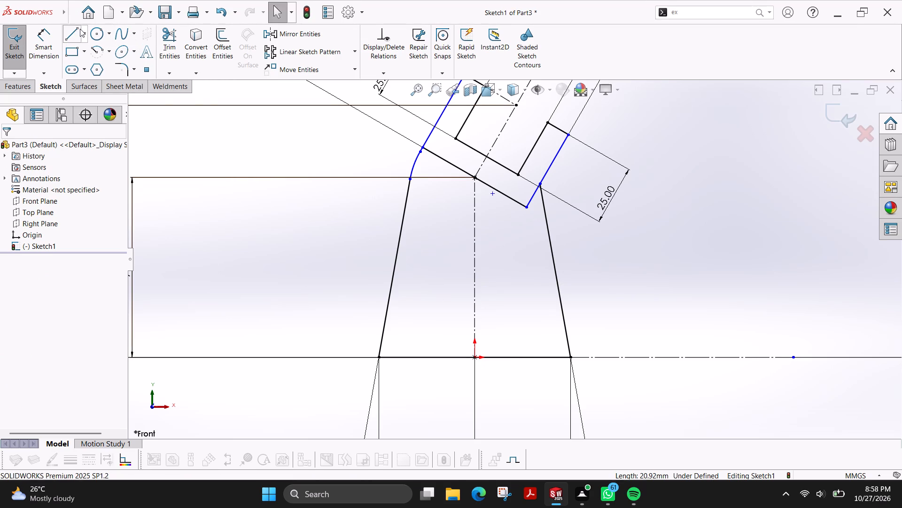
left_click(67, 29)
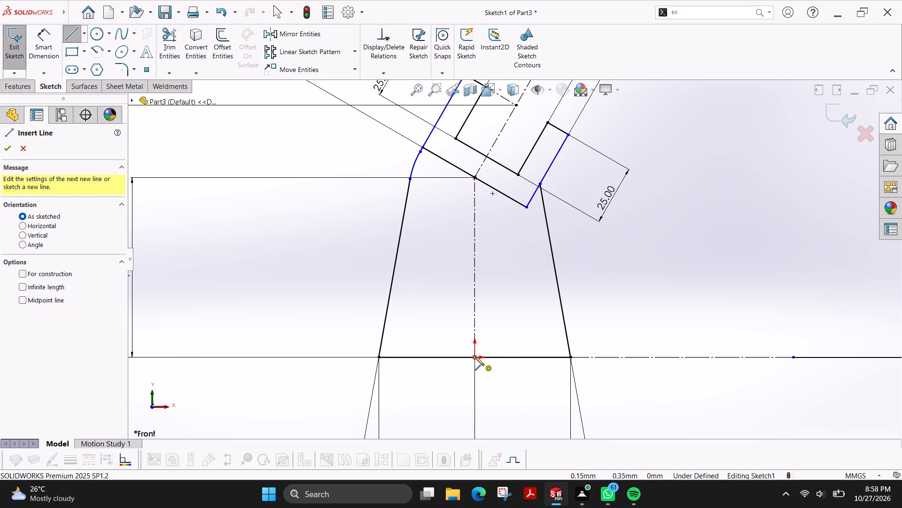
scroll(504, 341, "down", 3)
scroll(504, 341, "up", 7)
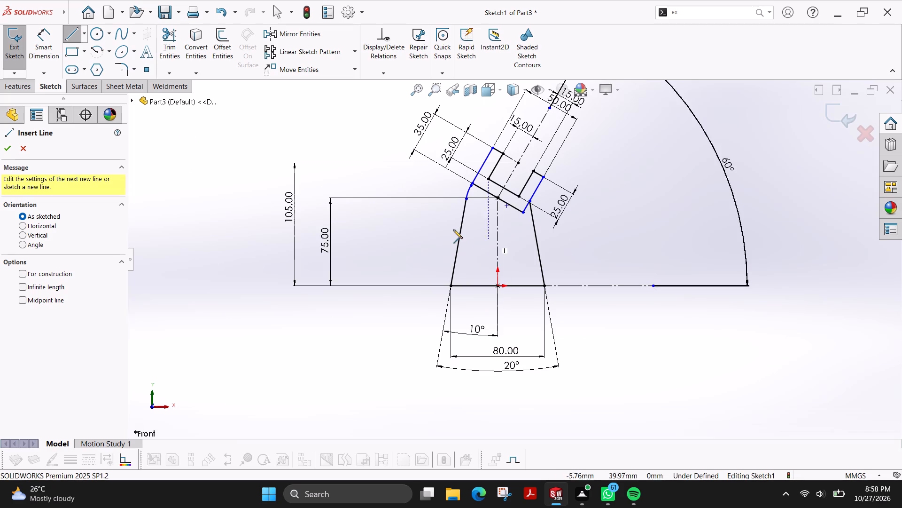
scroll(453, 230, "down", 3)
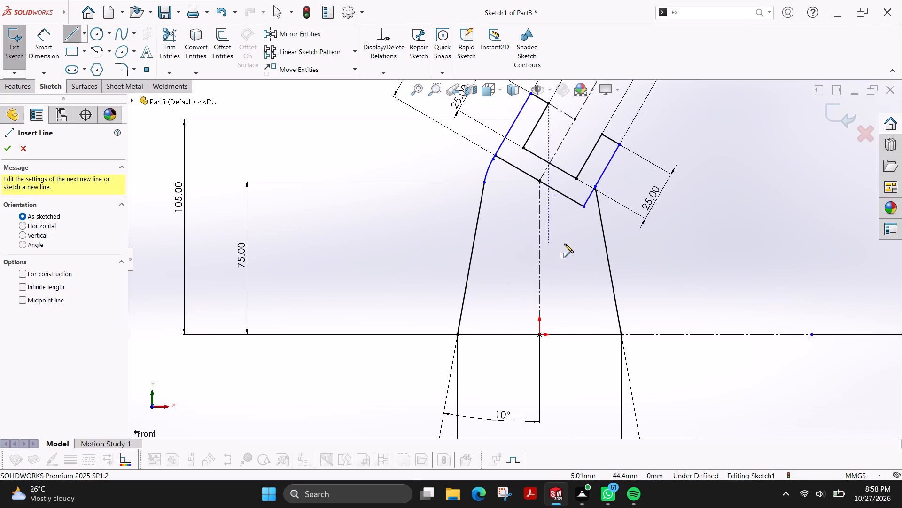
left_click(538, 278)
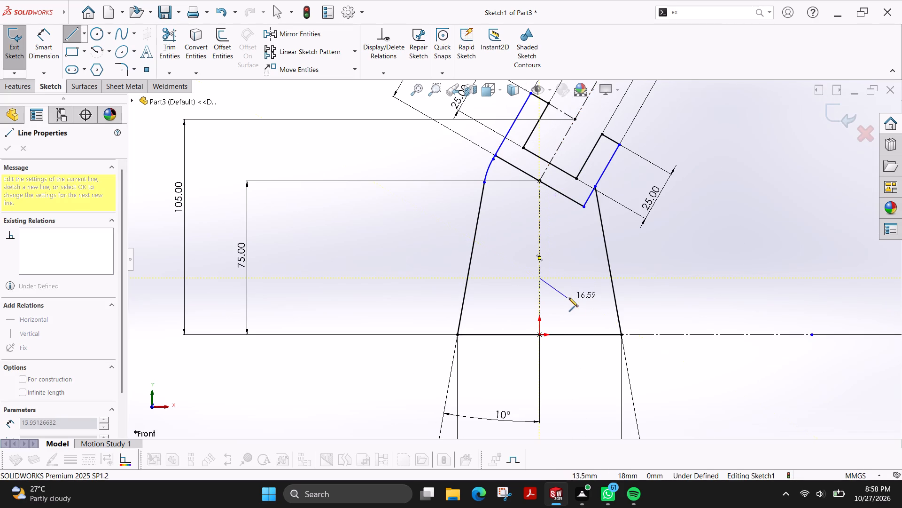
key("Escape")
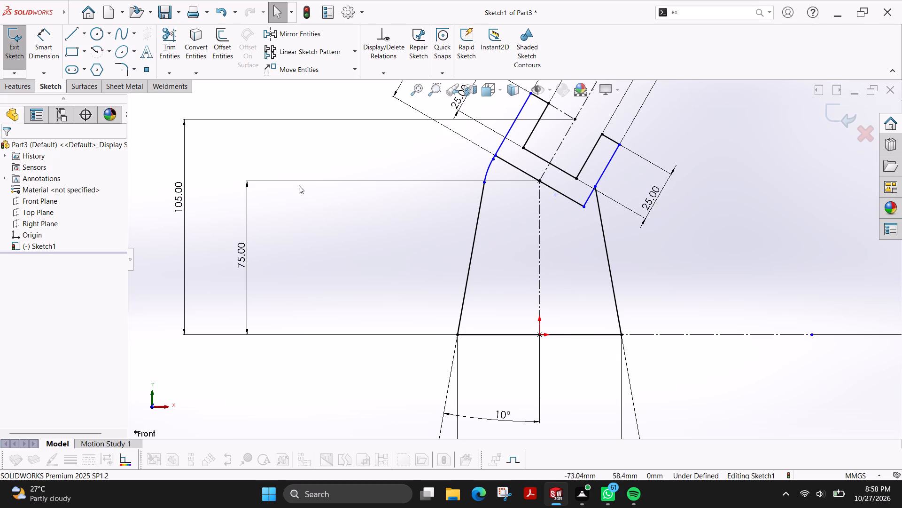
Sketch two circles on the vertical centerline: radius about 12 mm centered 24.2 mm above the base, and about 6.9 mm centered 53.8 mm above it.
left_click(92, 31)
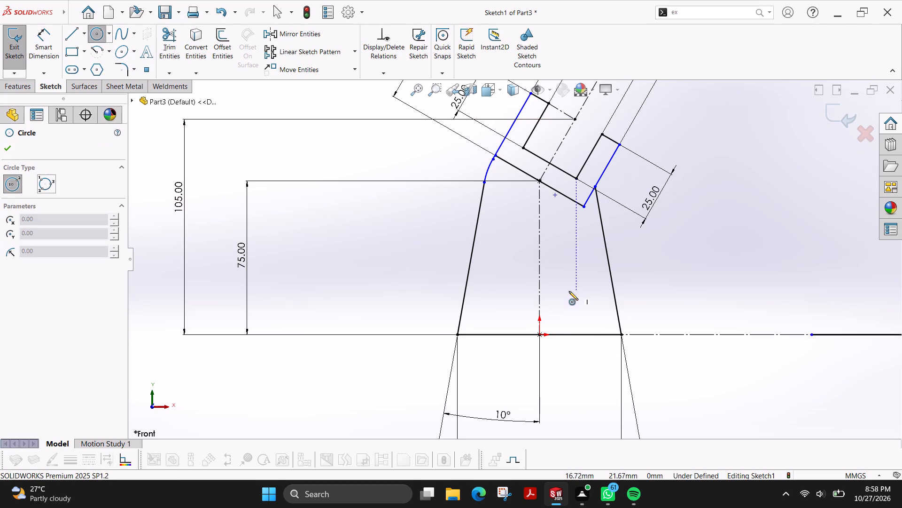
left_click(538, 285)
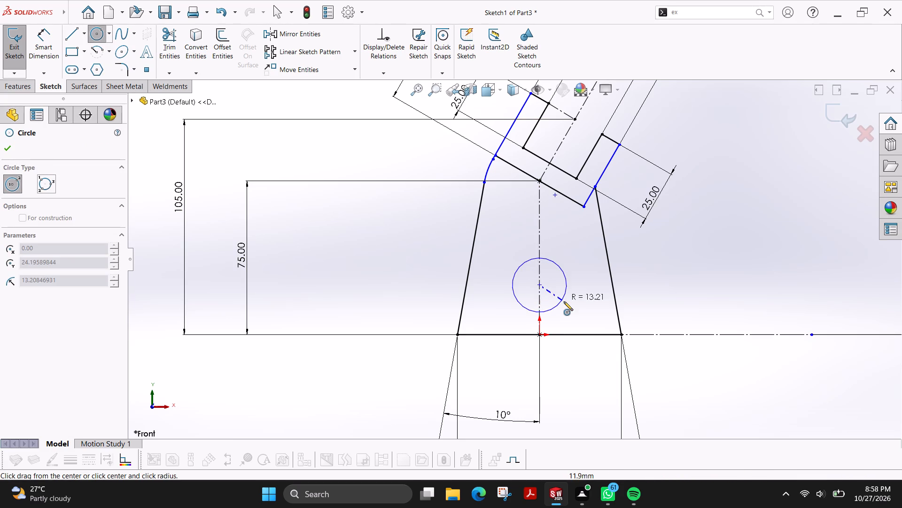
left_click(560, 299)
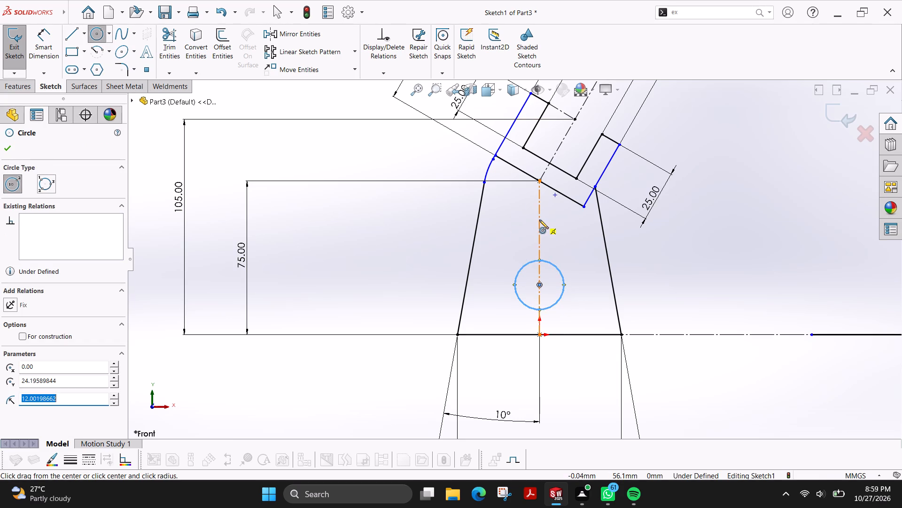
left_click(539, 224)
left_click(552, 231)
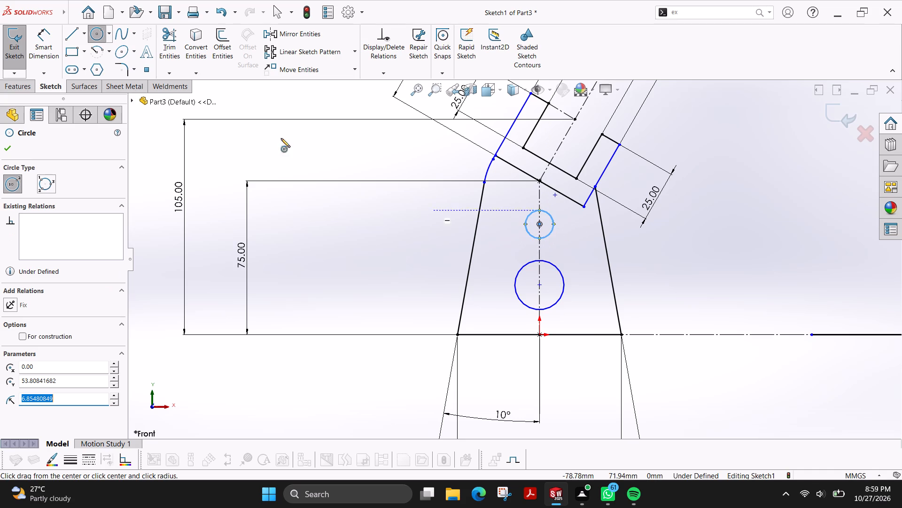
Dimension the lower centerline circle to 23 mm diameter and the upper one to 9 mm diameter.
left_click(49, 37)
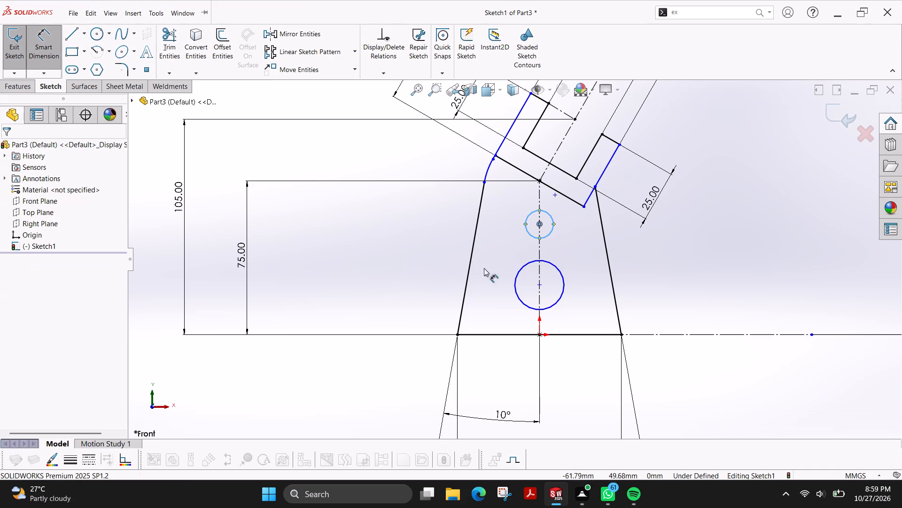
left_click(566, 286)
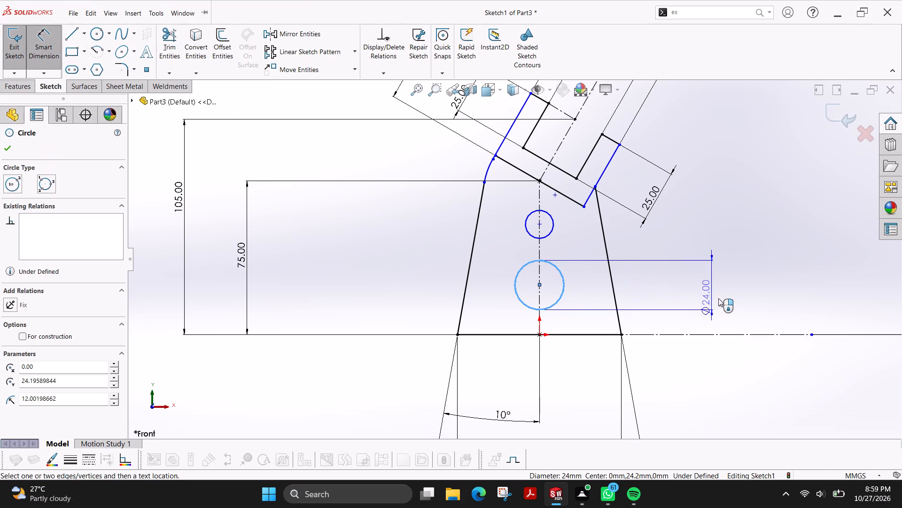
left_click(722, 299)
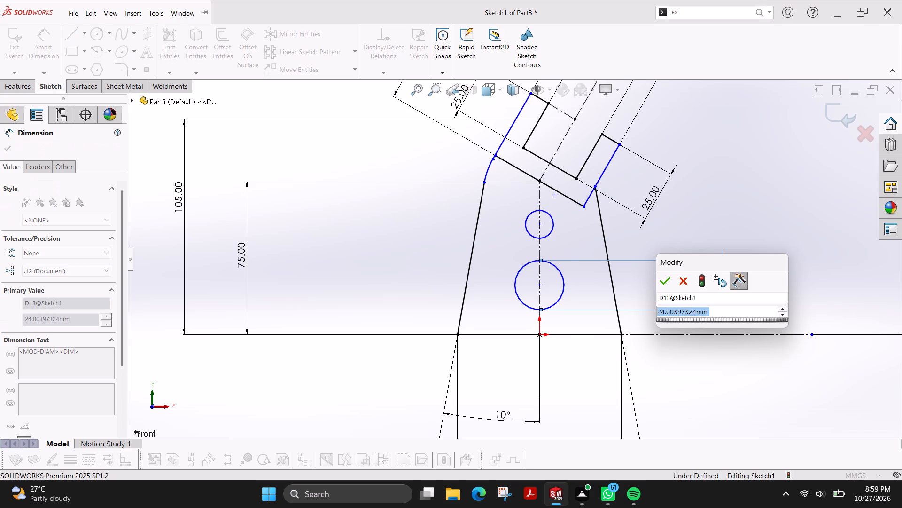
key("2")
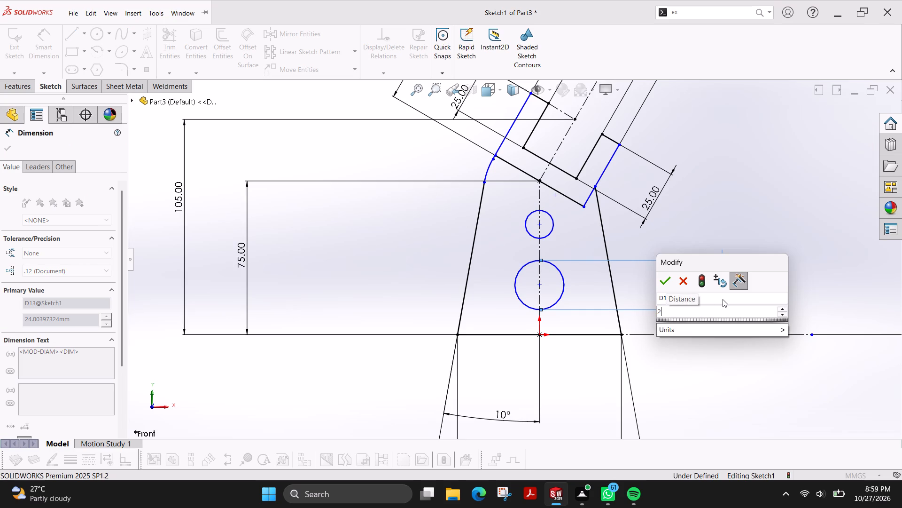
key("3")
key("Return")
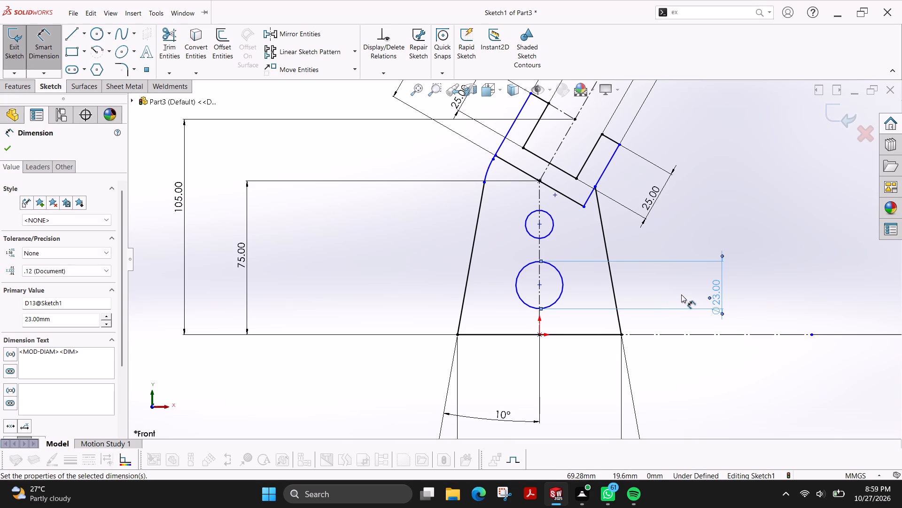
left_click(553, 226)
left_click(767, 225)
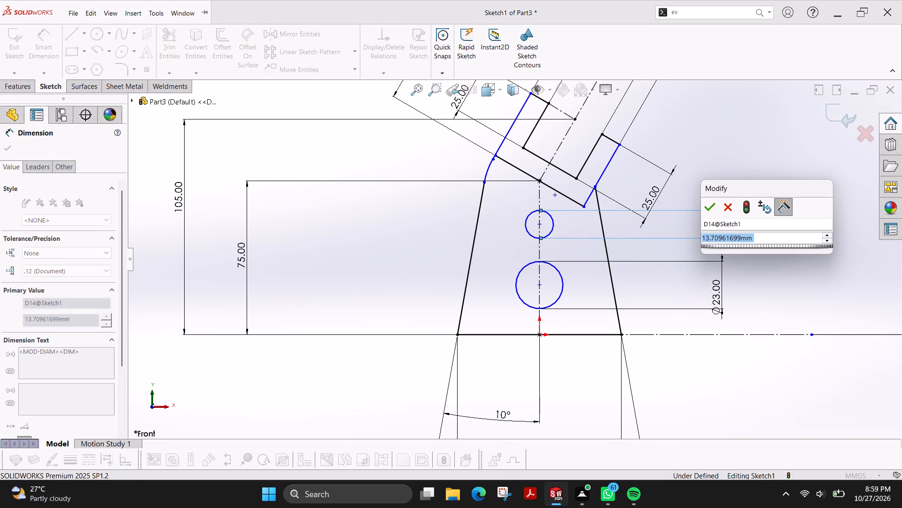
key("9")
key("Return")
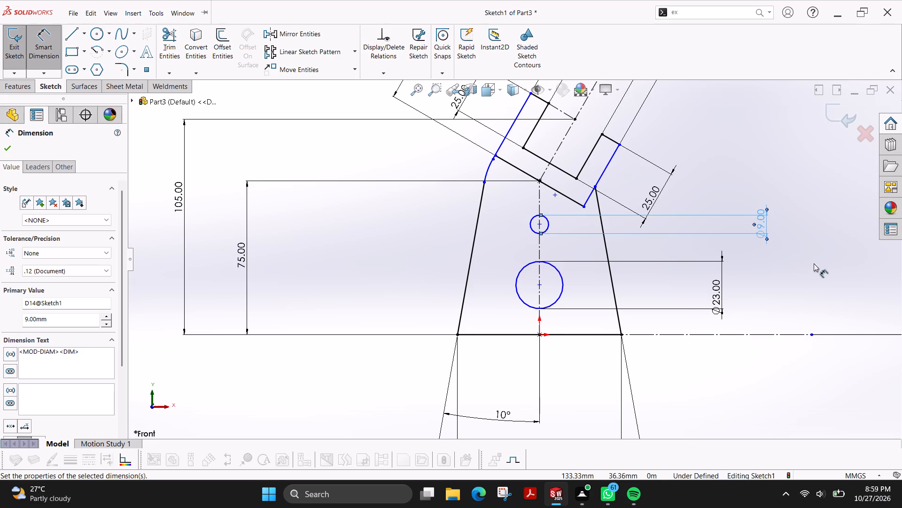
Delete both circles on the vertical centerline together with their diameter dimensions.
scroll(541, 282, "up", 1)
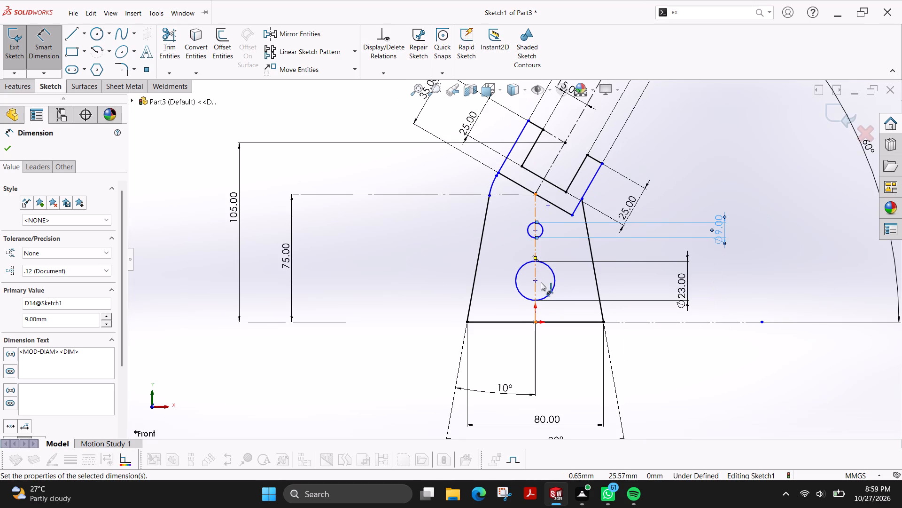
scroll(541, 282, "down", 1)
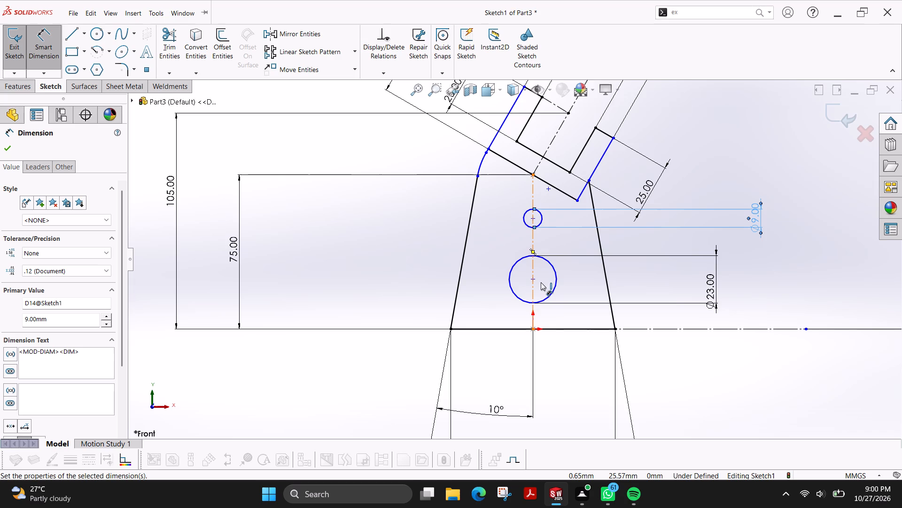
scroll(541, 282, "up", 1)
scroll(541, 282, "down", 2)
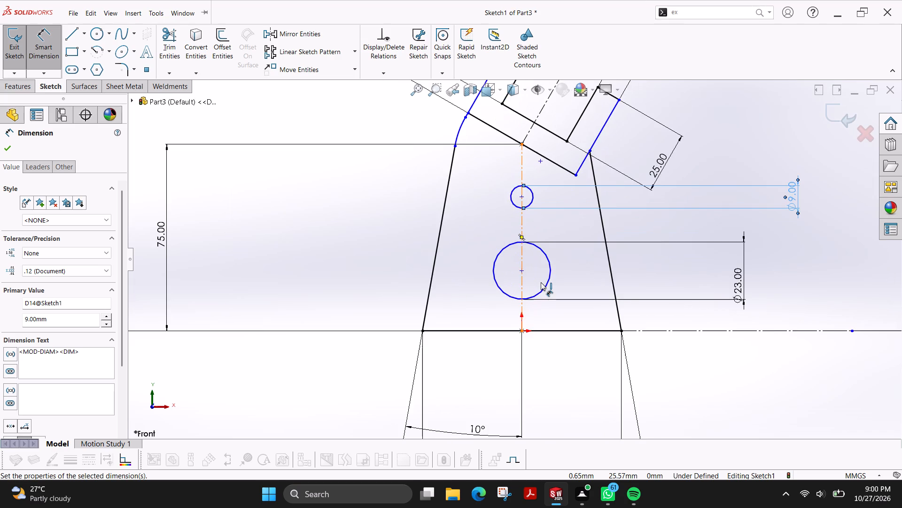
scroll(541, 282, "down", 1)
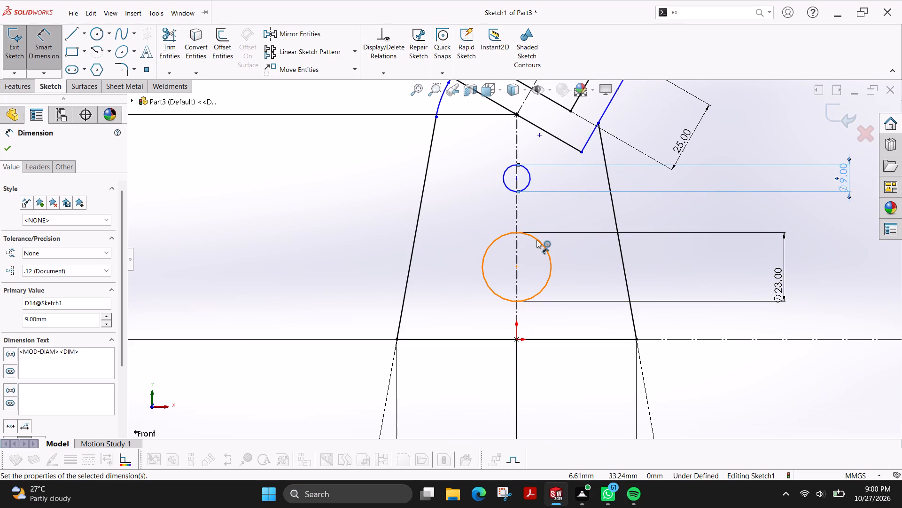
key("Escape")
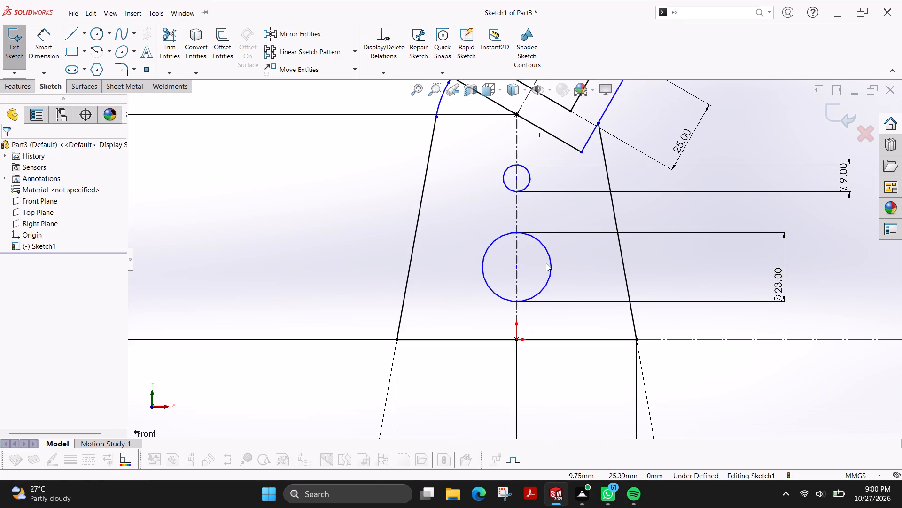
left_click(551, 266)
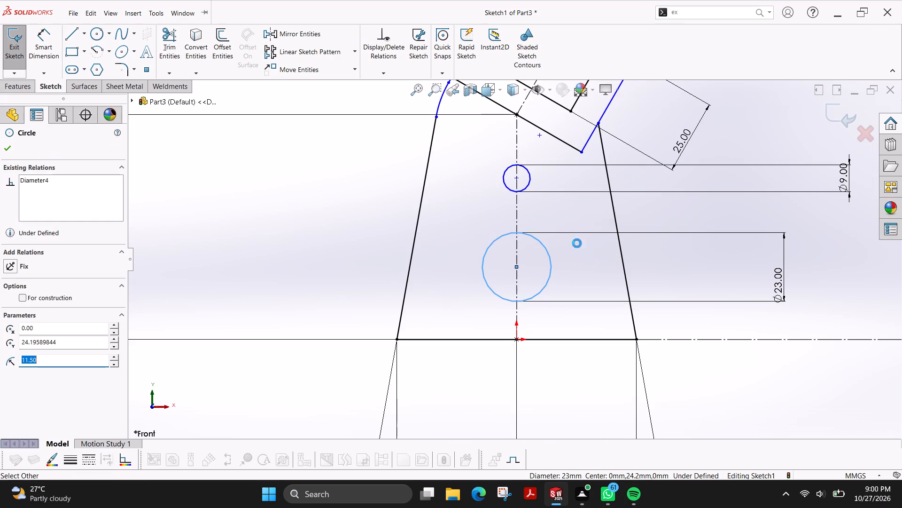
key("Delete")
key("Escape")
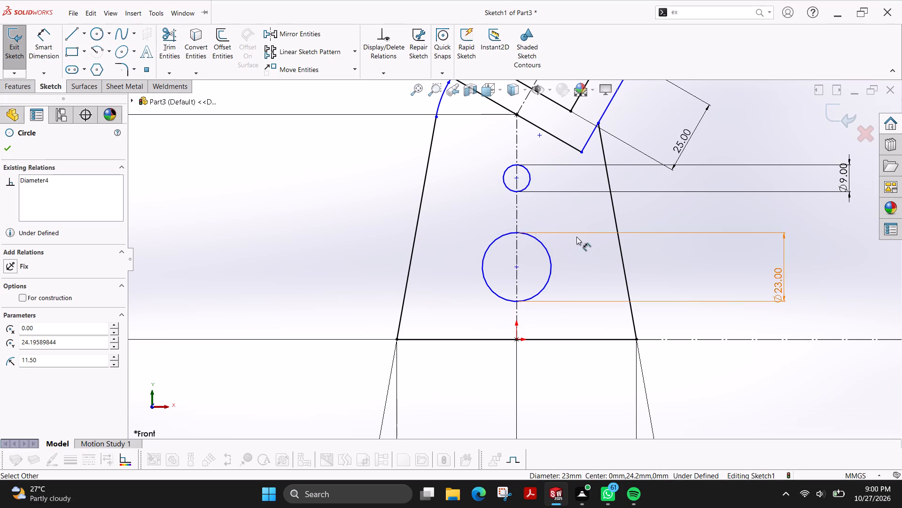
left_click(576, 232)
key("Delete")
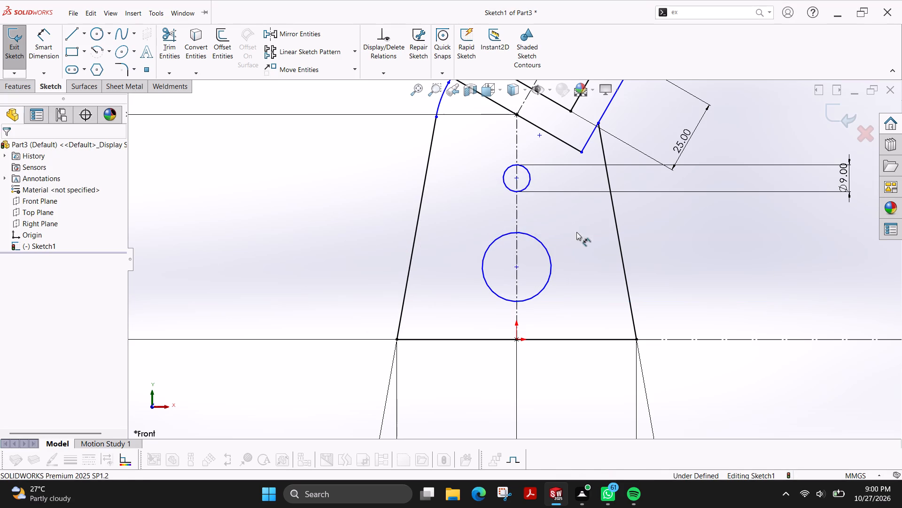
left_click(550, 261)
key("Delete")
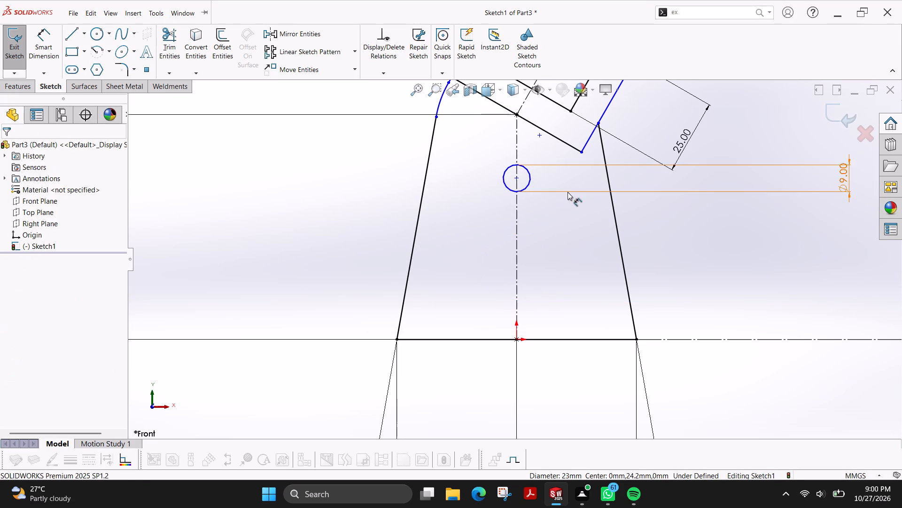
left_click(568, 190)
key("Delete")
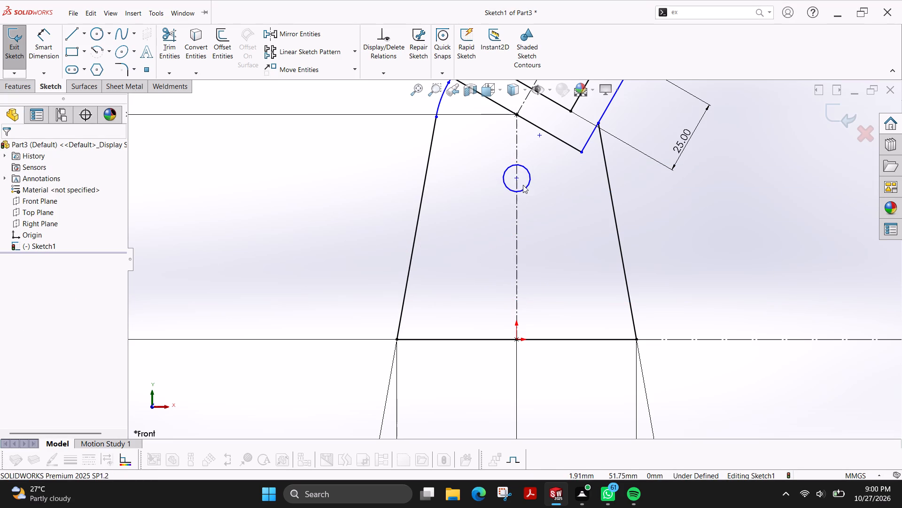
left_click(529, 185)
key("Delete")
Draw a short vertical line from the origin up along the vertical centerline.
scroll(529, 185, "down", 2)
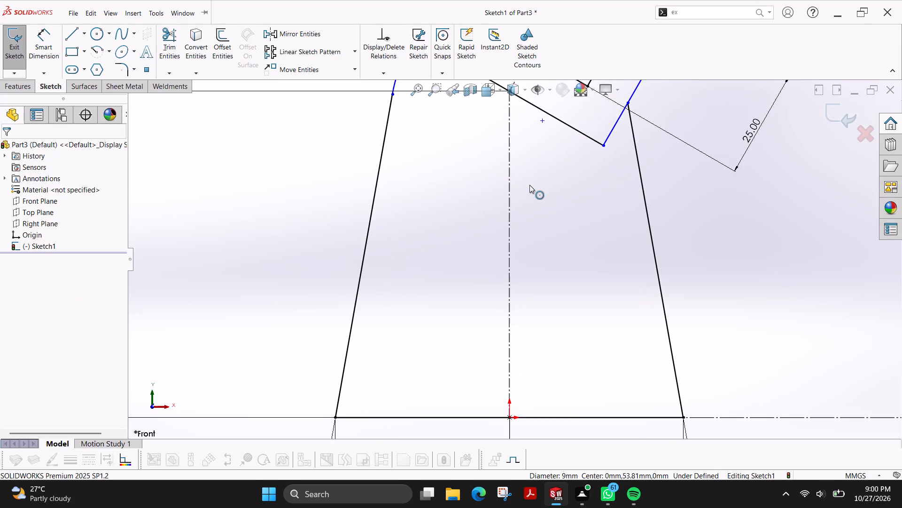
scroll(529, 185, "up", 9)
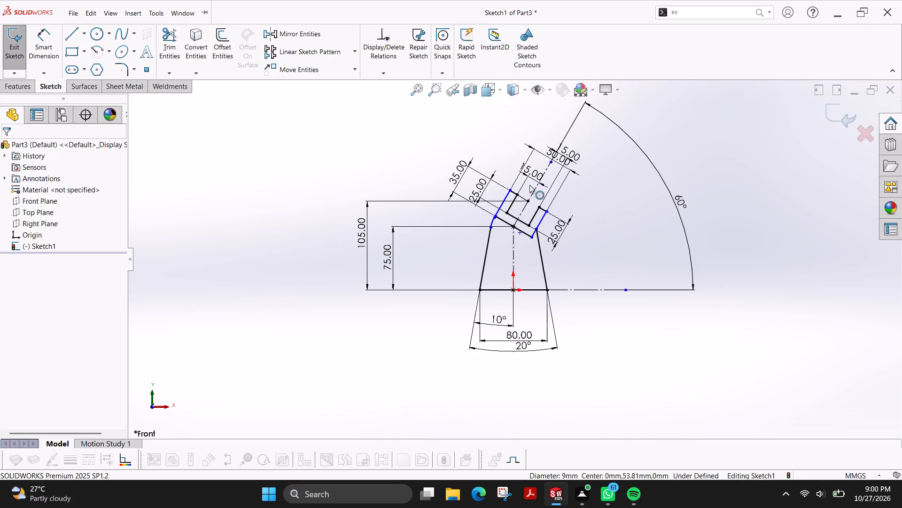
scroll(529, 185, "up", 1)
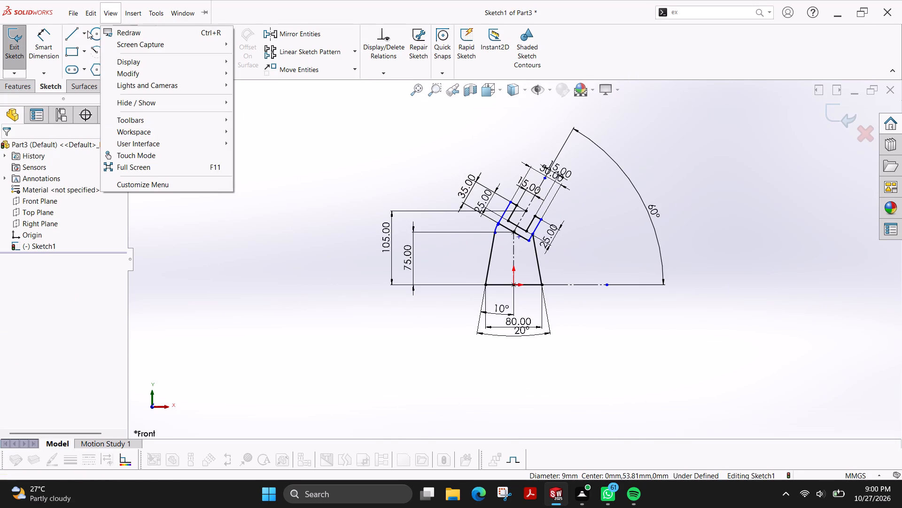
left_click(95, 30)
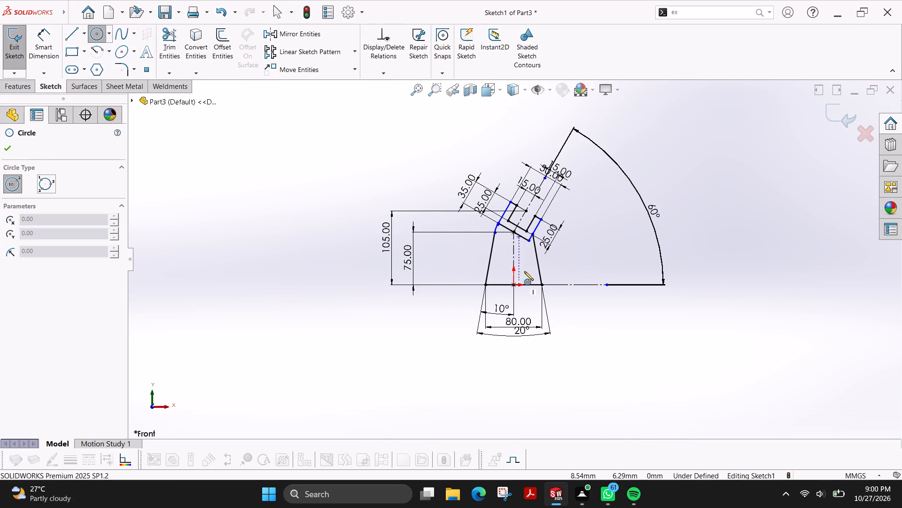
scroll(529, 267, "up", 2)
scroll(529, 267, "down", 9)
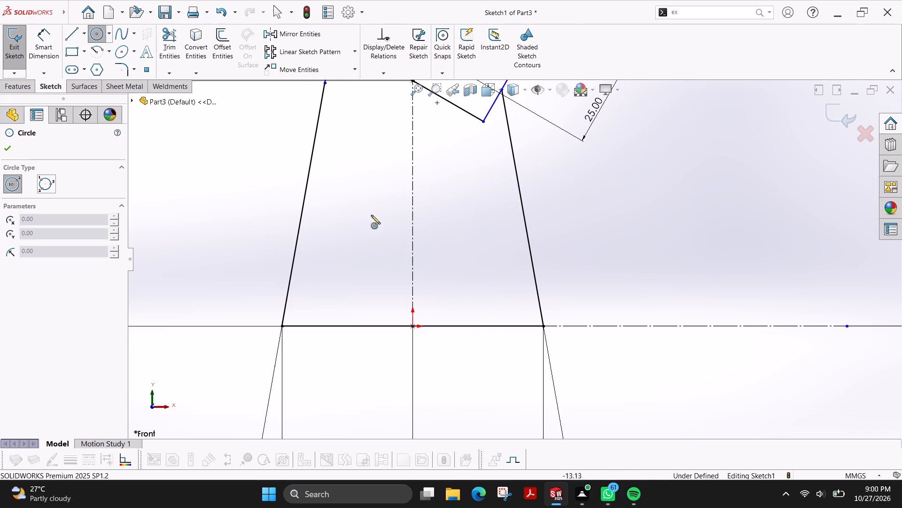
left_click(72, 31)
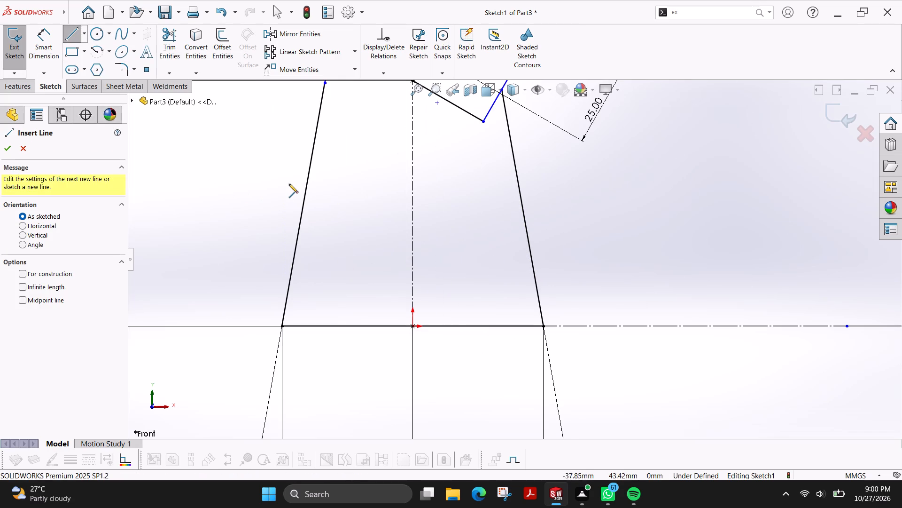
left_click(412, 325)
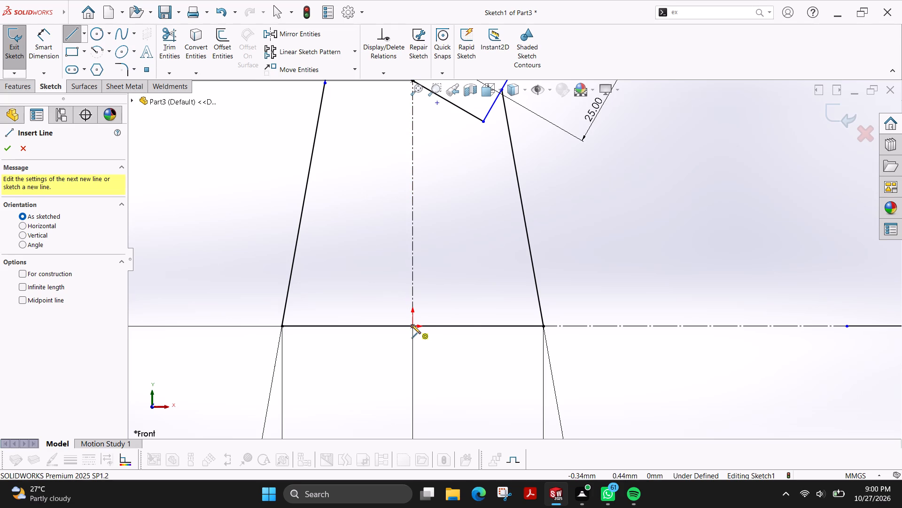
left_click(413, 240)
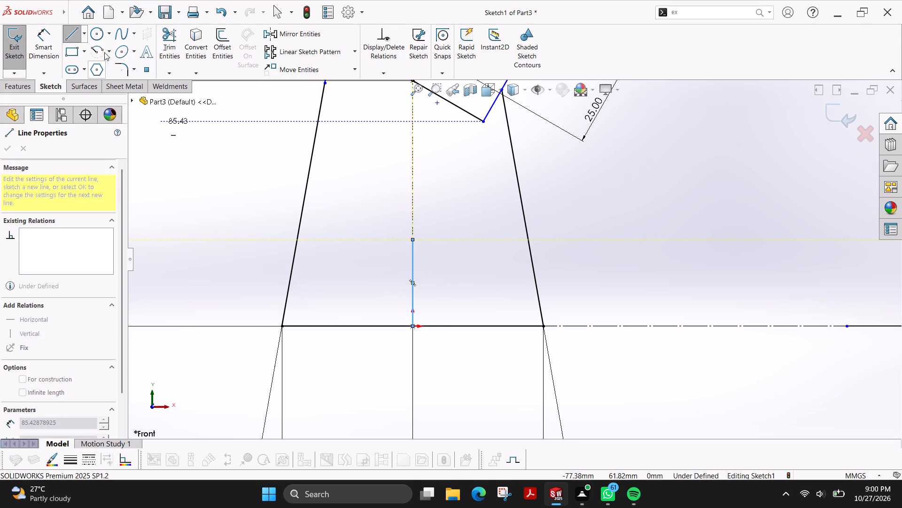
Sketch a circle of about 18.7 mm radius centered on the upper end of the short vertical line from the origin.
key("Escape")
left_click(99, 32)
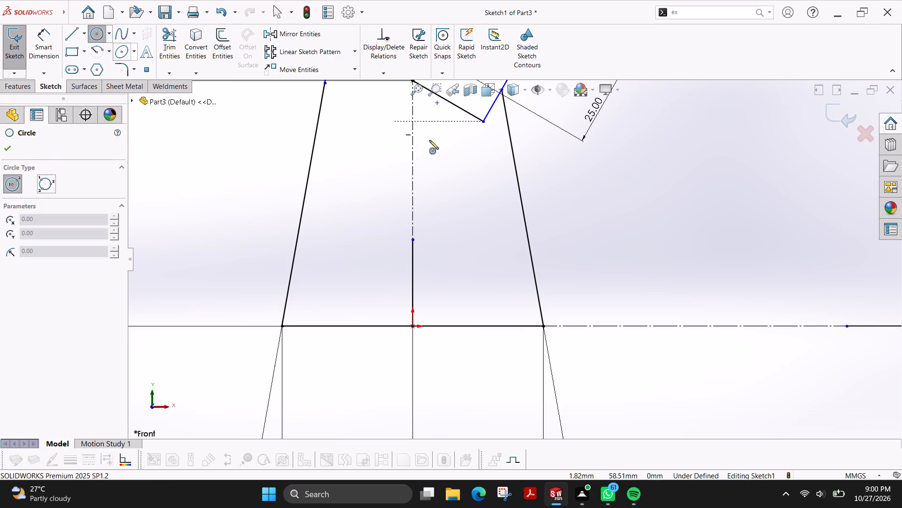
left_click(412, 239)
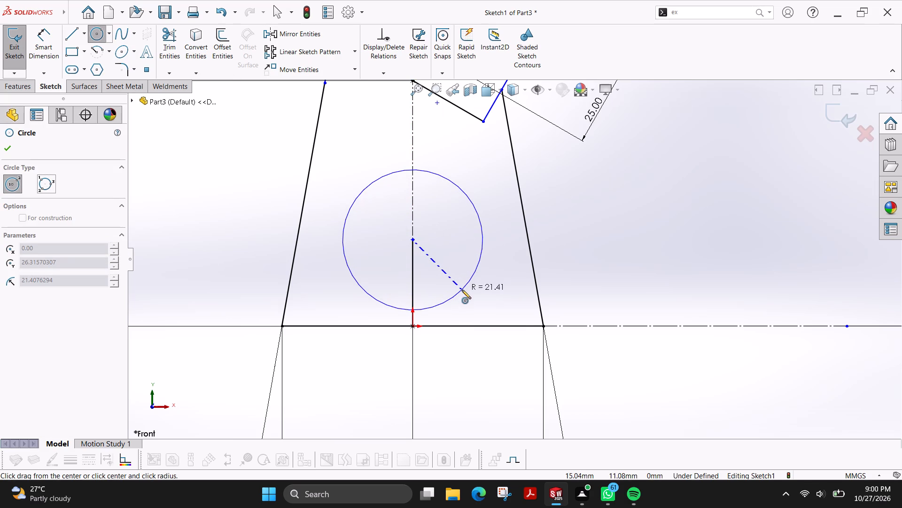
scroll(440, 276, "down", 1)
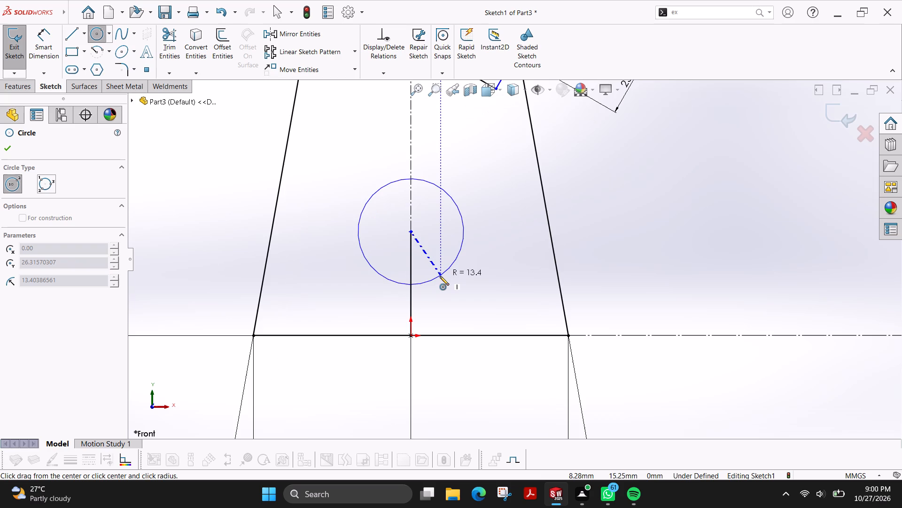
scroll(440, 276, "up", 4)
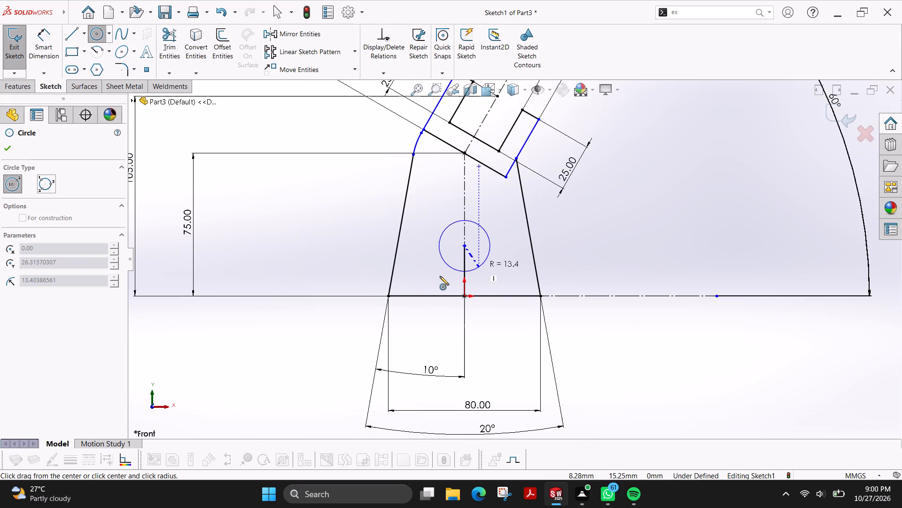
left_click(494, 265)
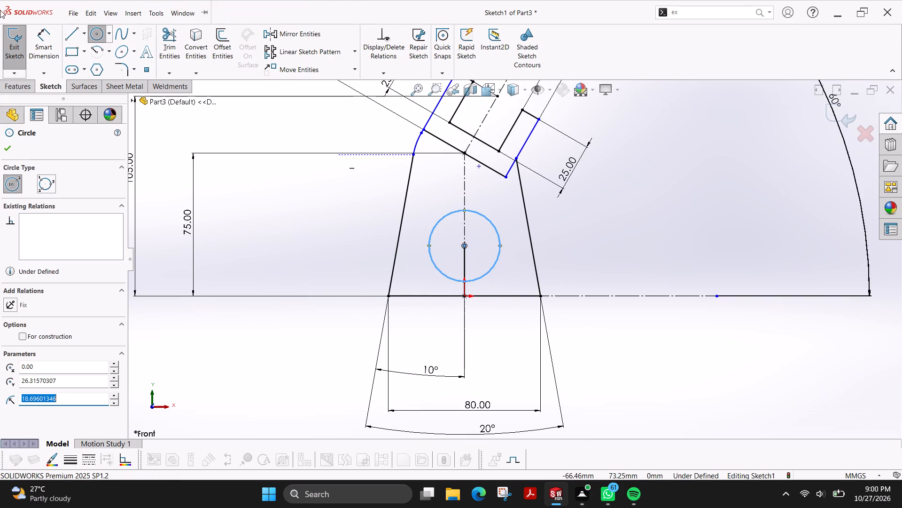
key("Escape")
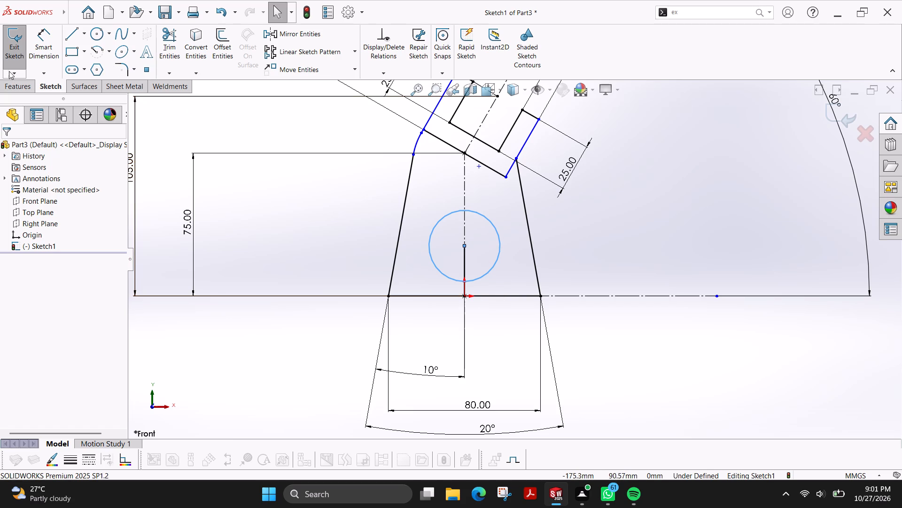
Dimension the new centerline circle to 23 mm diameter.
left_click(47, 40)
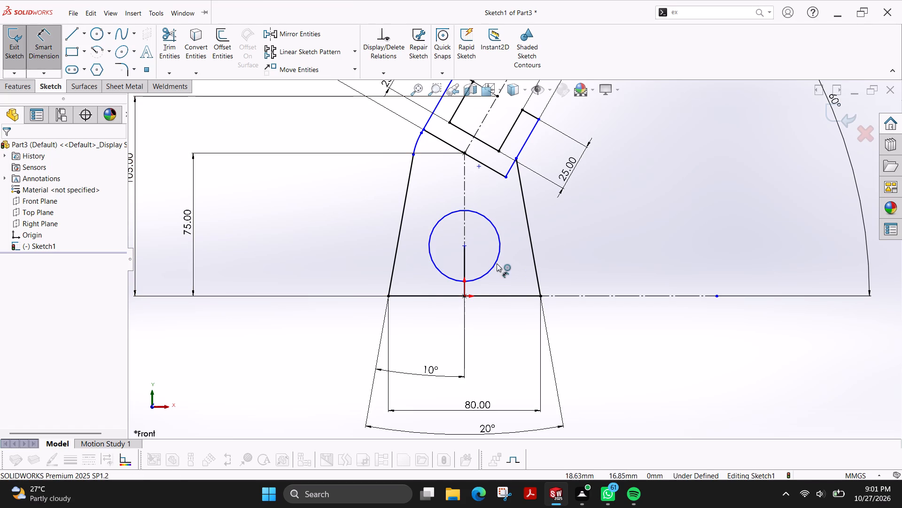
left_click(497, 259)
left_click(724, 262)
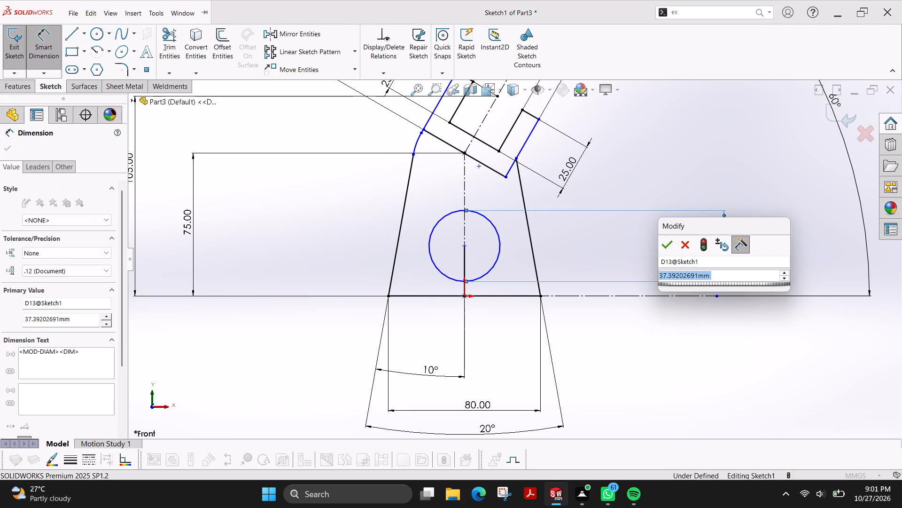
key("2")
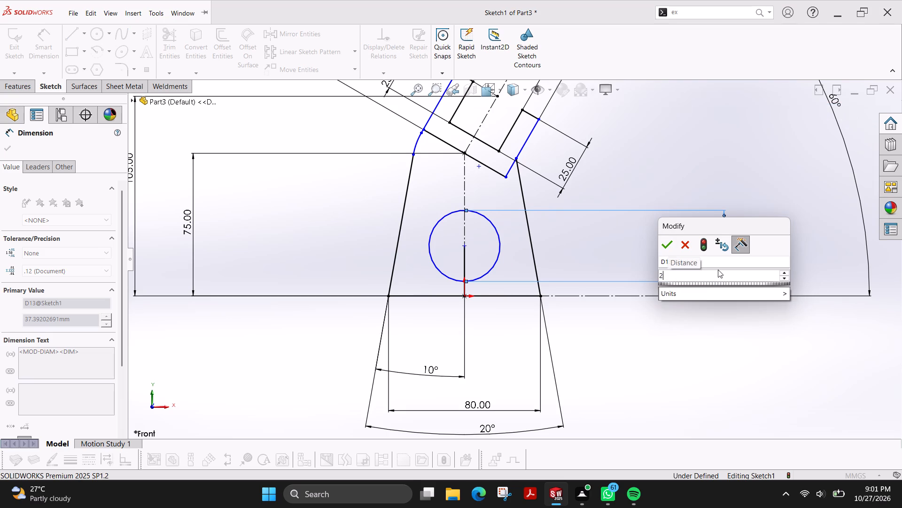
key("3")
key("Return")
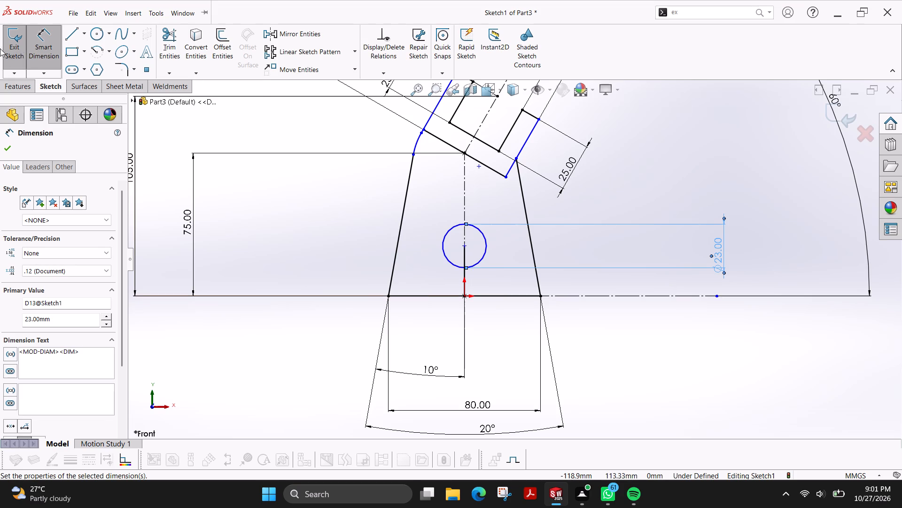
Draw a vertical line about 25.2 mm long from the 23 mm circle's center up along the centerline.
left_click(75, 35)
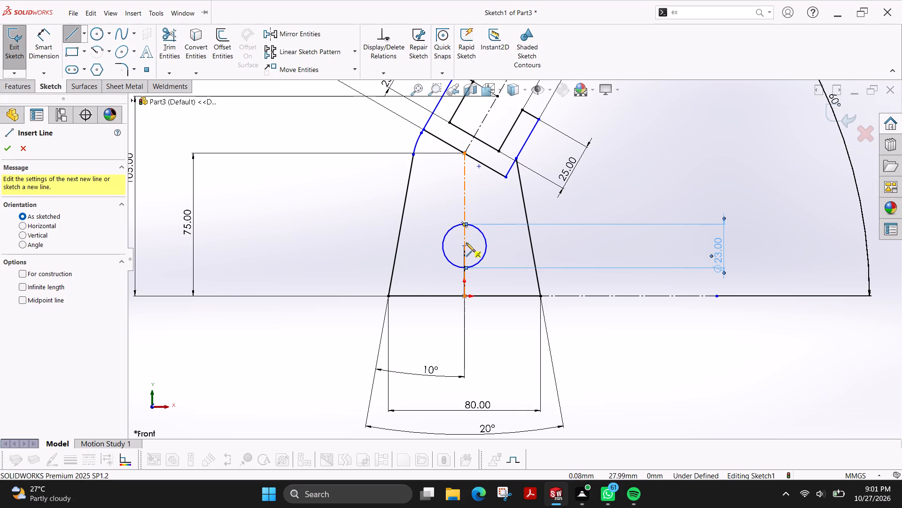
left_click(463, 246)
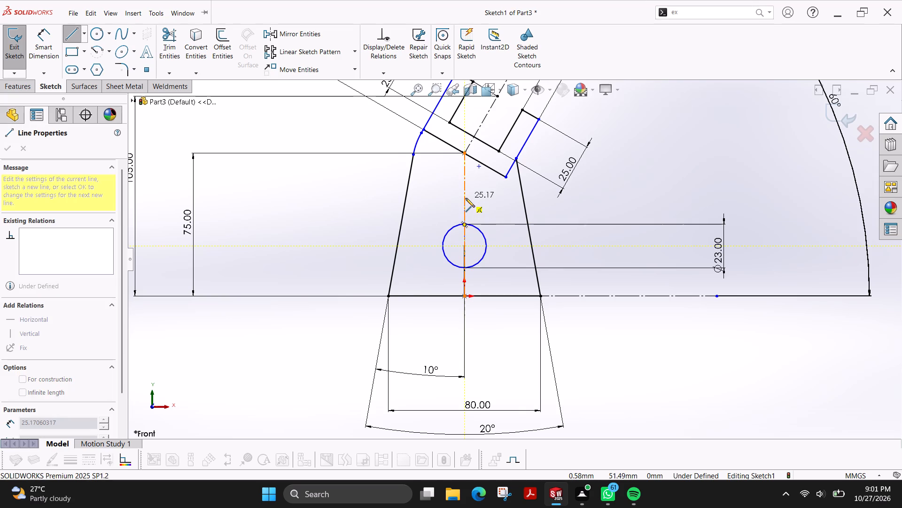
left_click(466, 198)
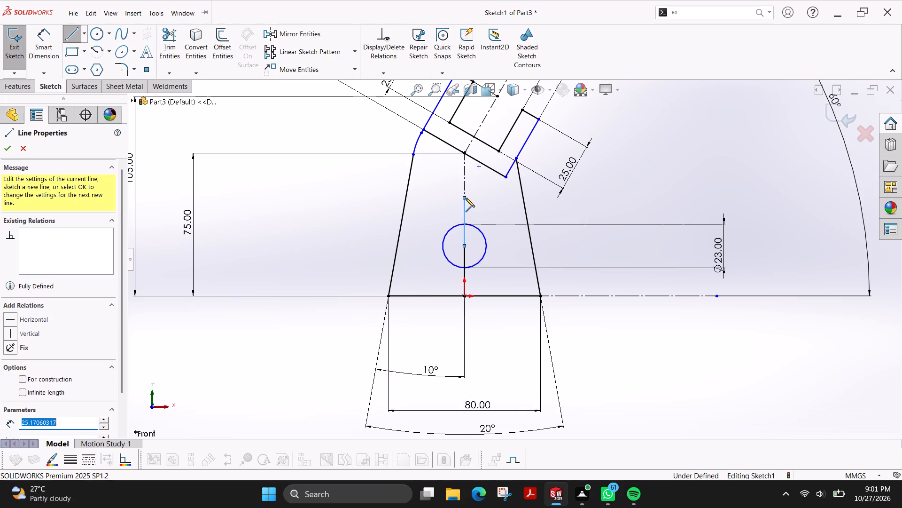
Dimension the vertical line above the circle's center to 25 mm long.
left_click(51, 29)
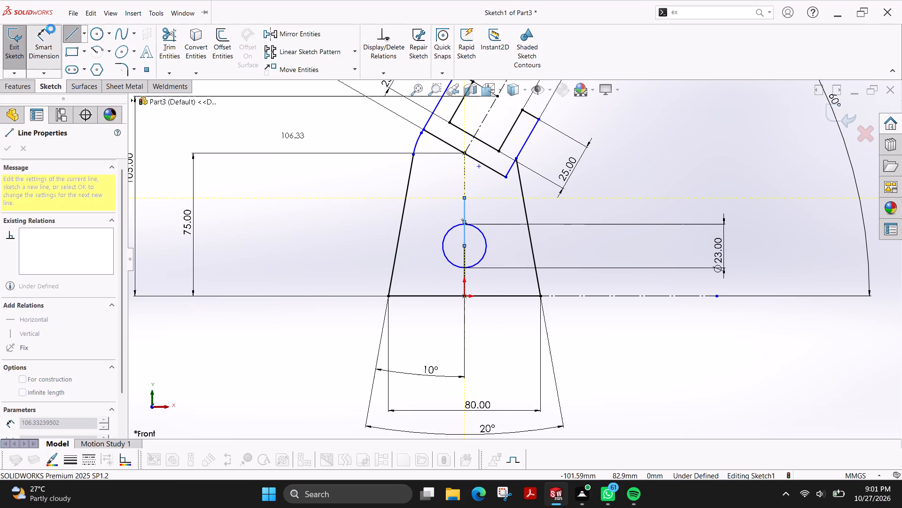
left_click(464, 214)
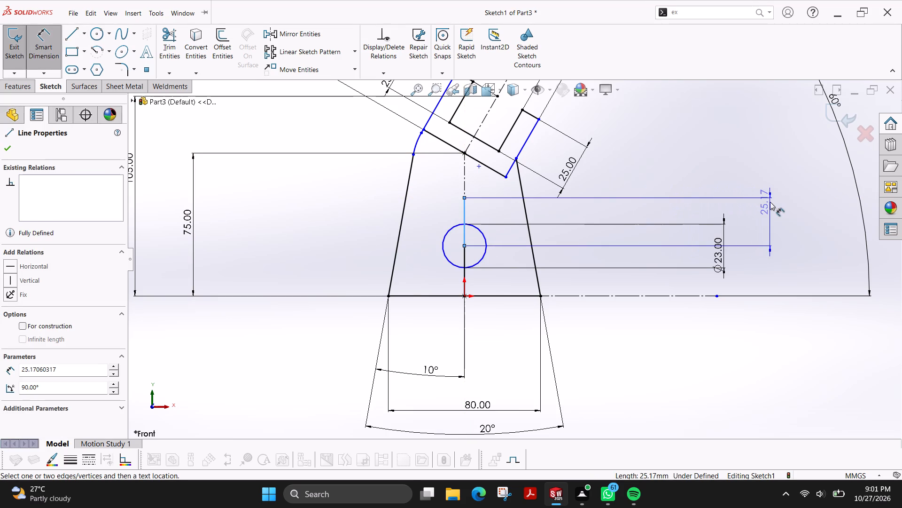
left_click(770, 202)
type("25")
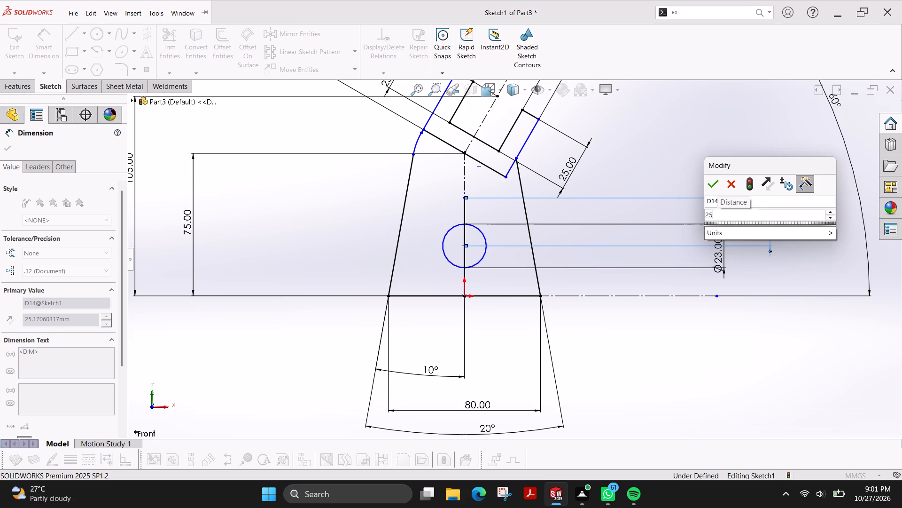
key("Return")
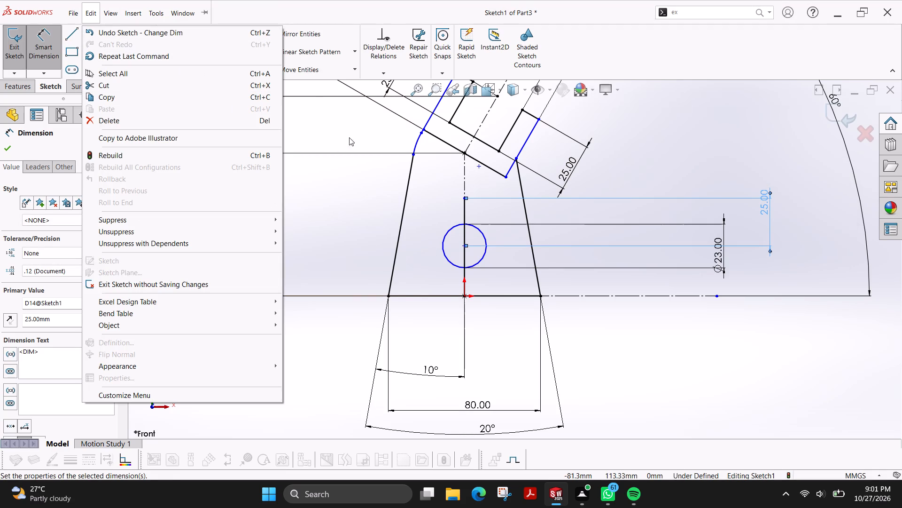
left_click(311, 120)
Start a circle centered on the upper end of the 25 mm vertical line.
left_click(96, 33)
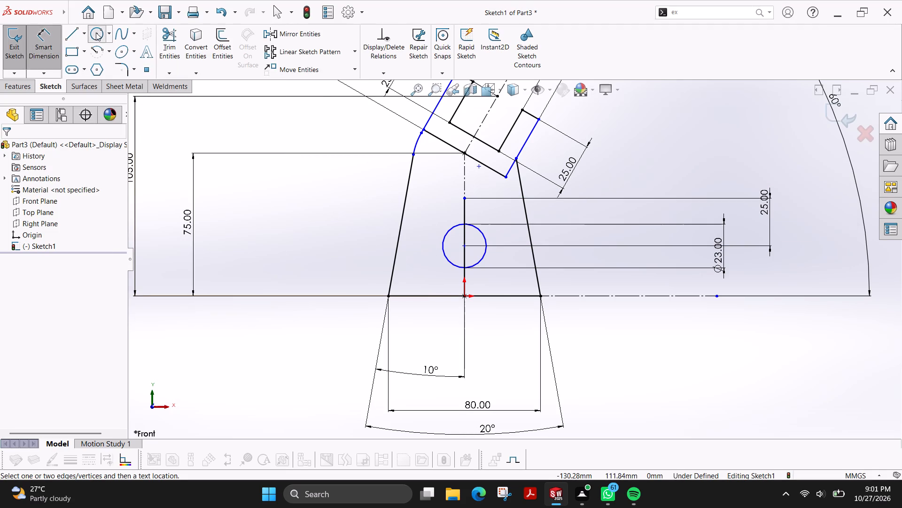
left_click(465, 198)
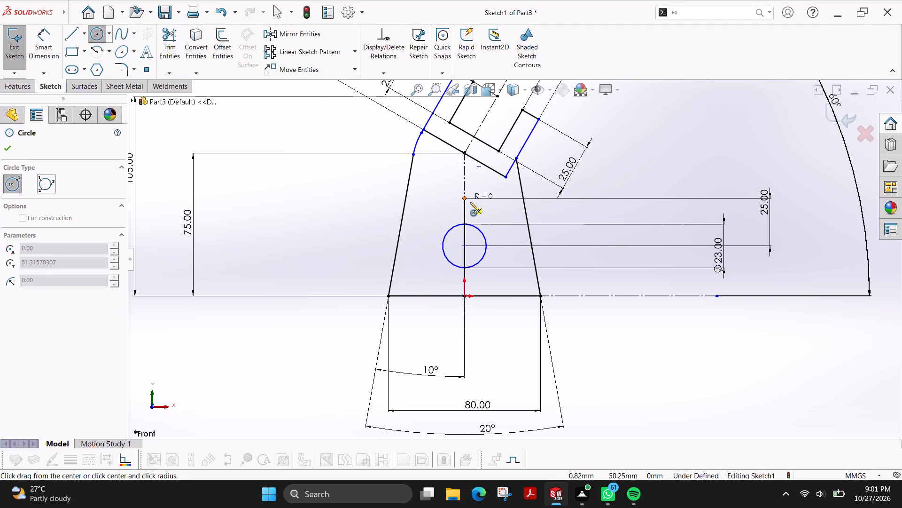
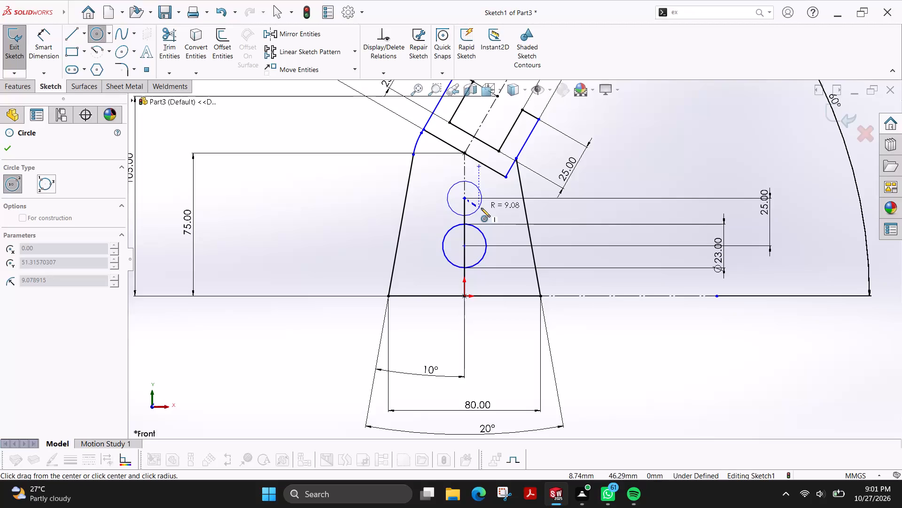
Complete the circle at the upper end of the 25 mm vertical line with a radius of about 9.1 mm.
left_click(481, 208)
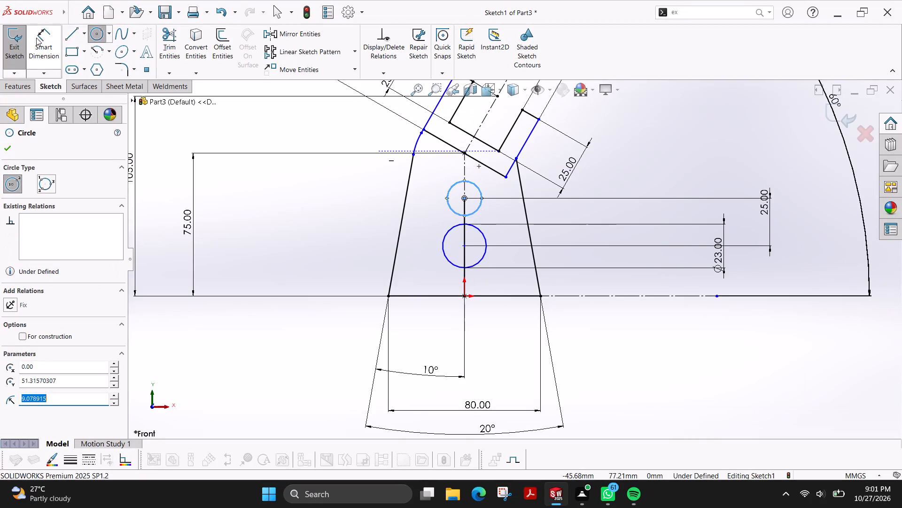
Dimension the new circle at the upper end of the vertical line to 9 mm diameter.
left_click(43, 38)
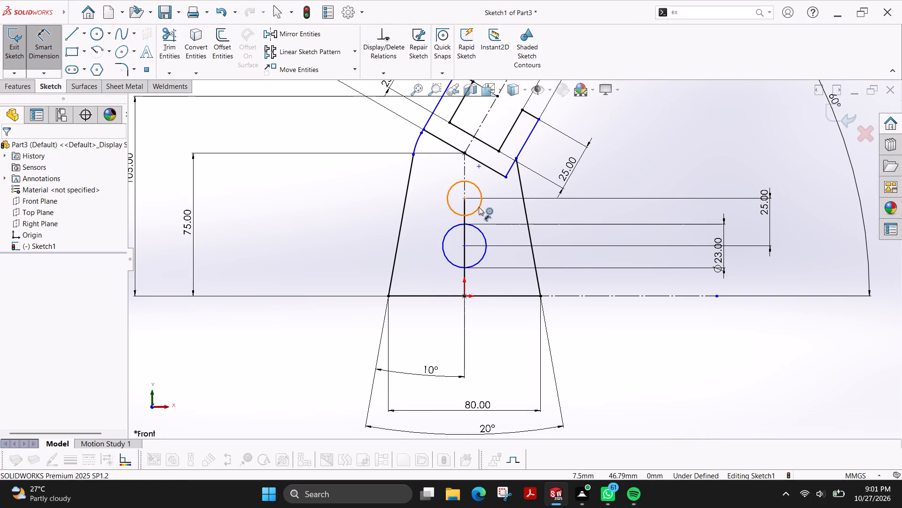
left_click(479, 207)
left_click(337, 210)
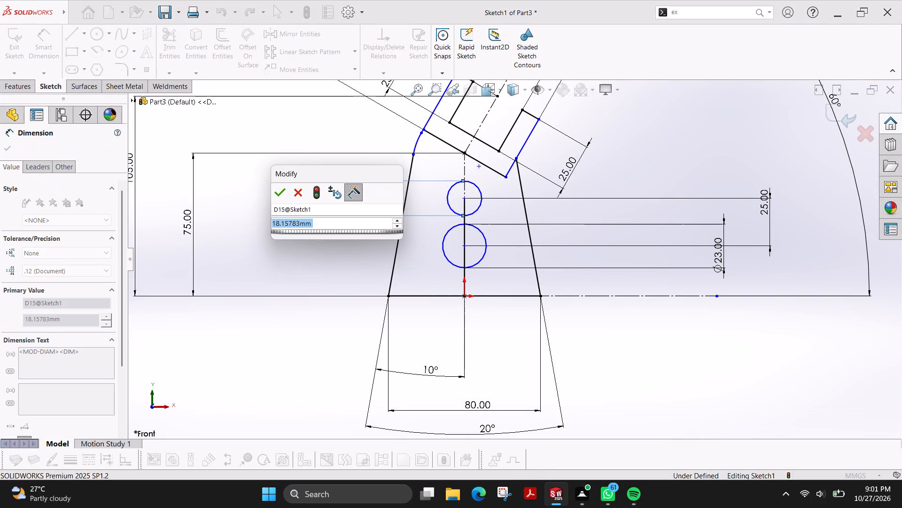
key("9")
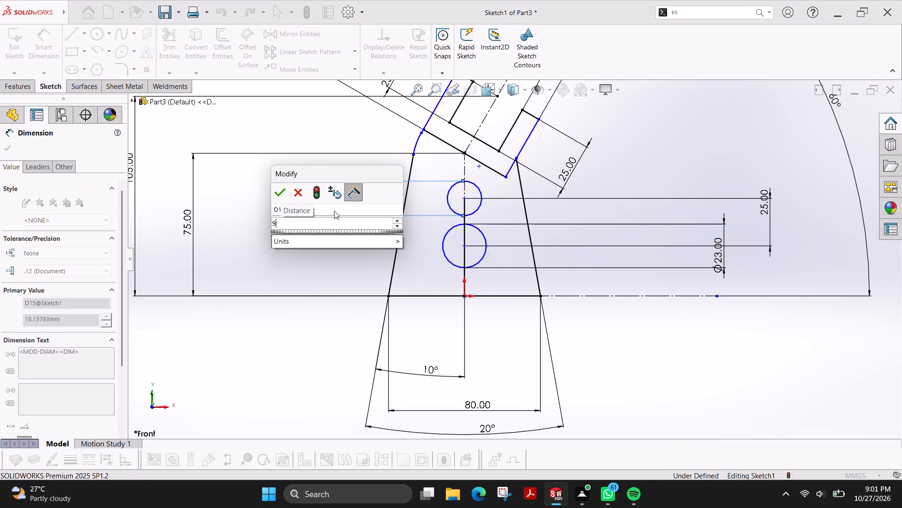
key("Return")
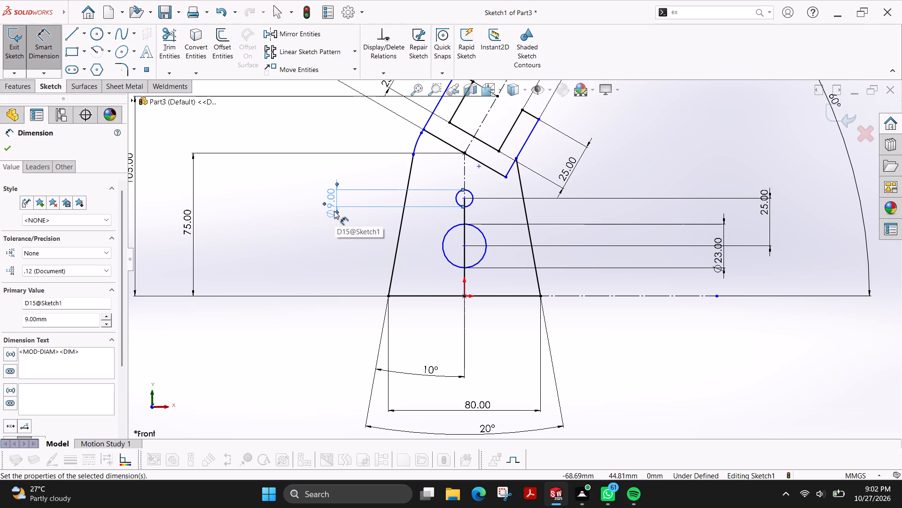
Examine the two centerline circles, the surrounding profile and the dimensions of the sketch.
scroll(448, 232, "up", 2)
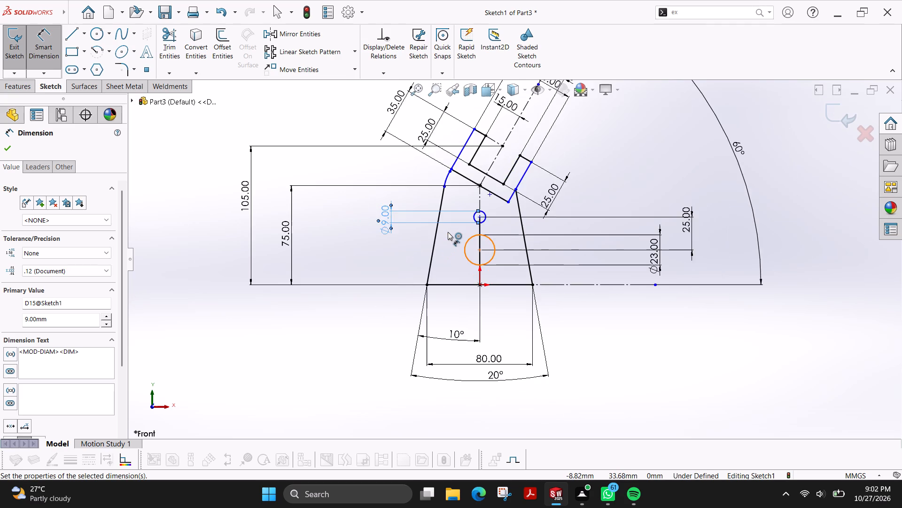
scroll(448, 232, "down", 3)
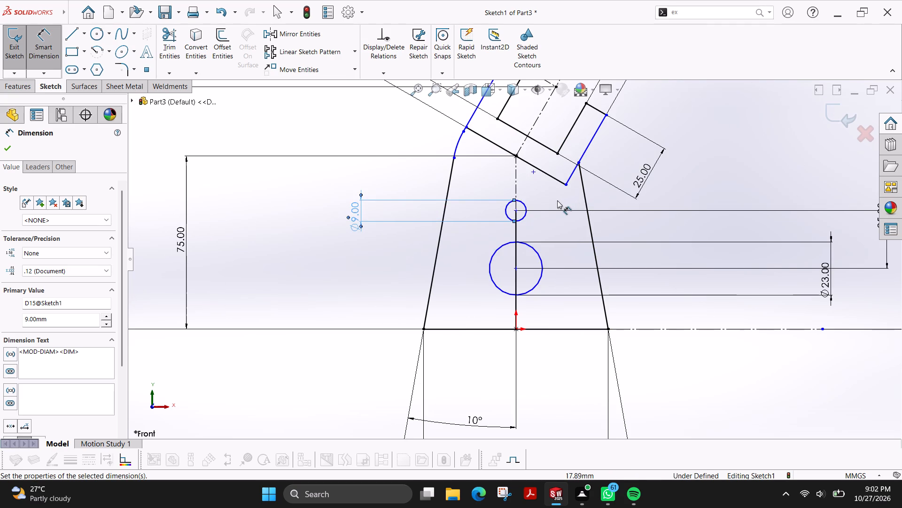
scroll(517, 215, "up", 1)
scroll(517, 215, "down", 2)
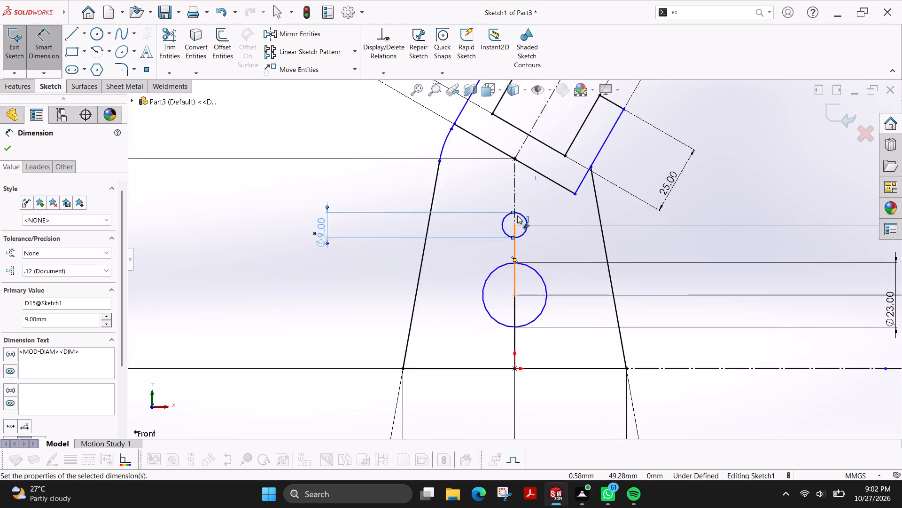
scroll(517, 215, "down", 3)
scroll(517, 215, "up", 6)
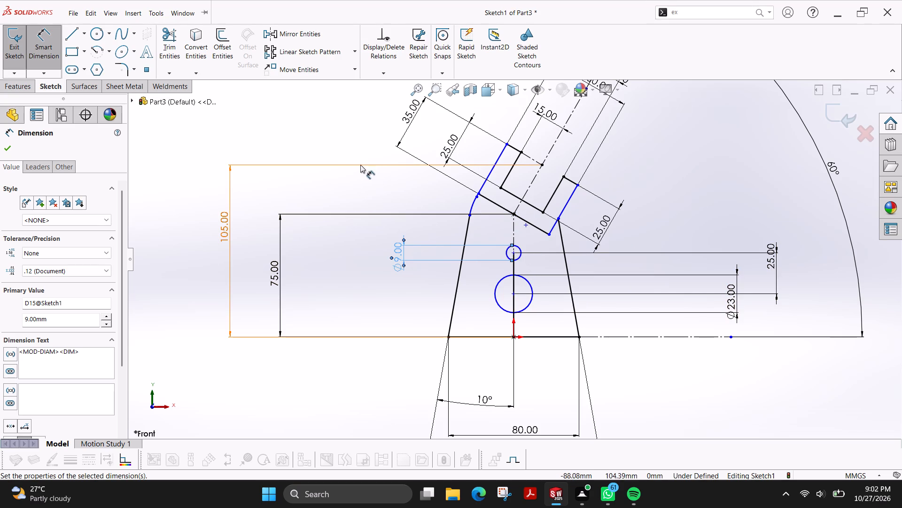
key("Escape")
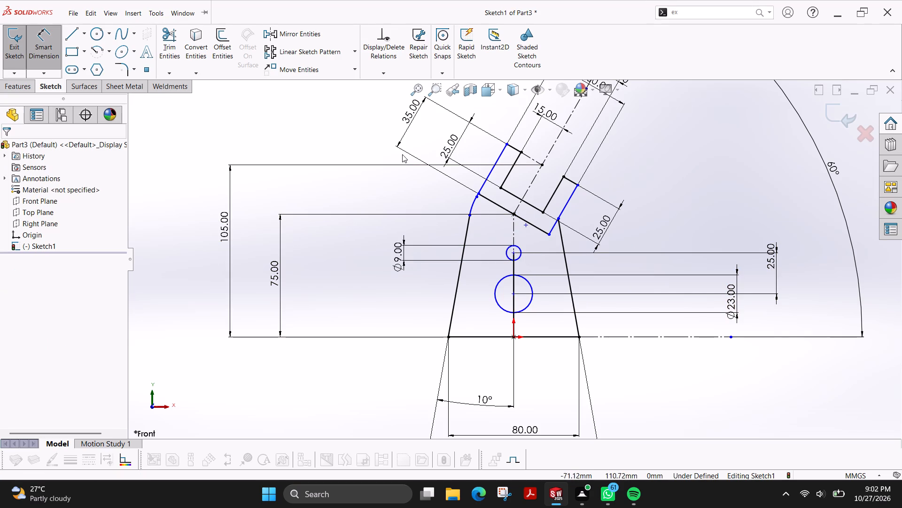
scroll(644, 282, "down", 1)
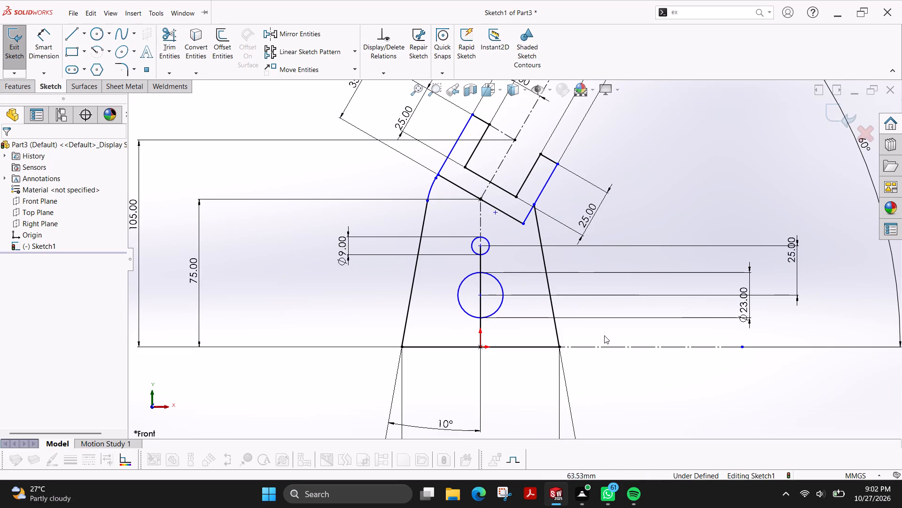
scroll(604, 335, "up", 3)
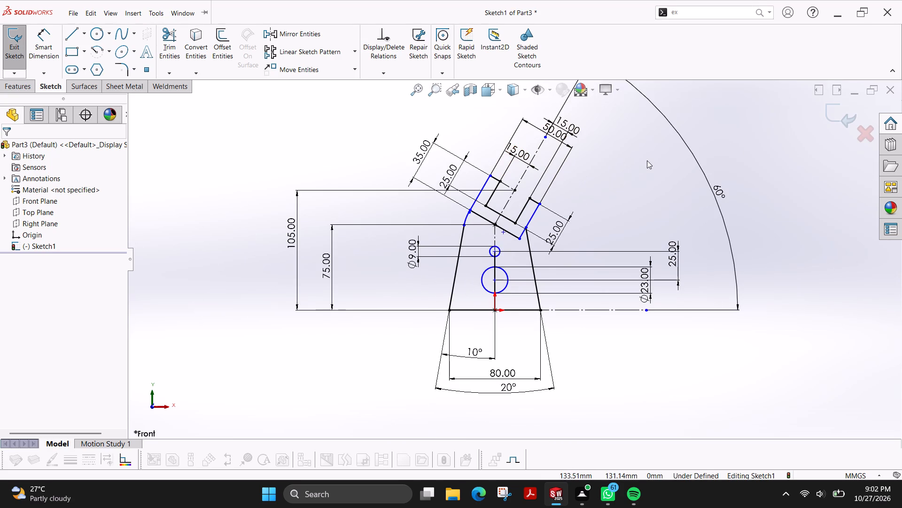
scroll(647, 160, "up", 2)
scroll(659, 219, "down", 2)
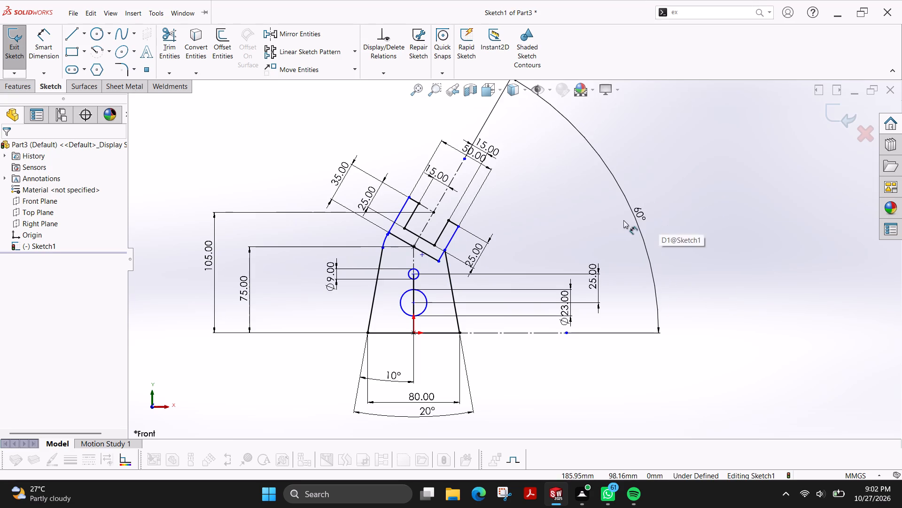
left_click(640, 210)
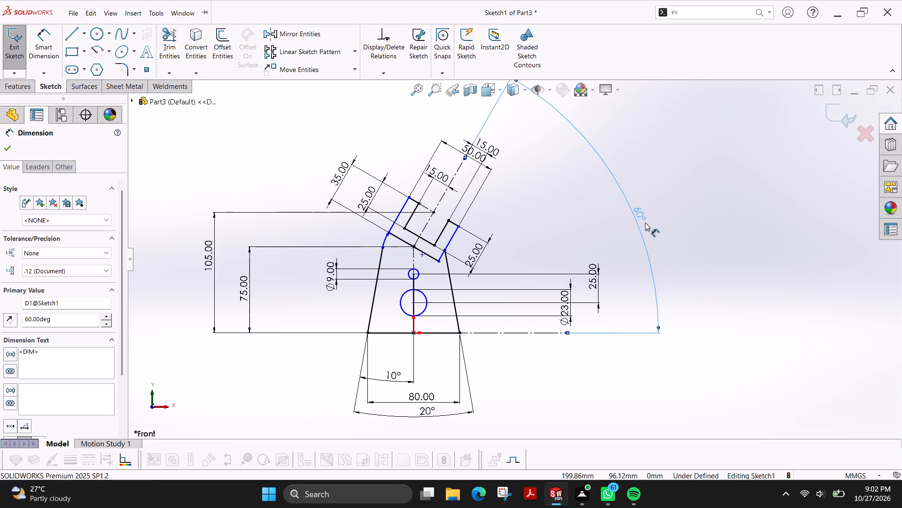
key("Escape")
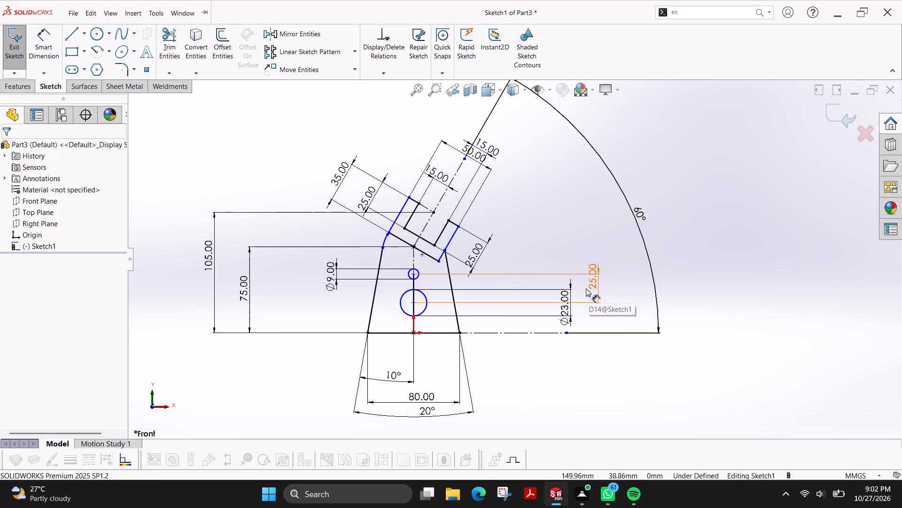
scroll(380, 277, "up", 1)
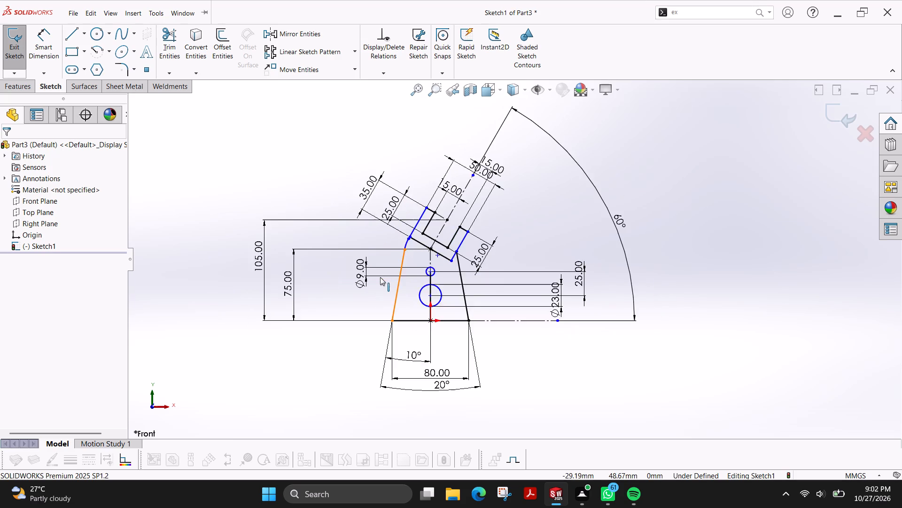
scroll(380, 277, "up", 1)
scroll(380, 277, "down", 5)
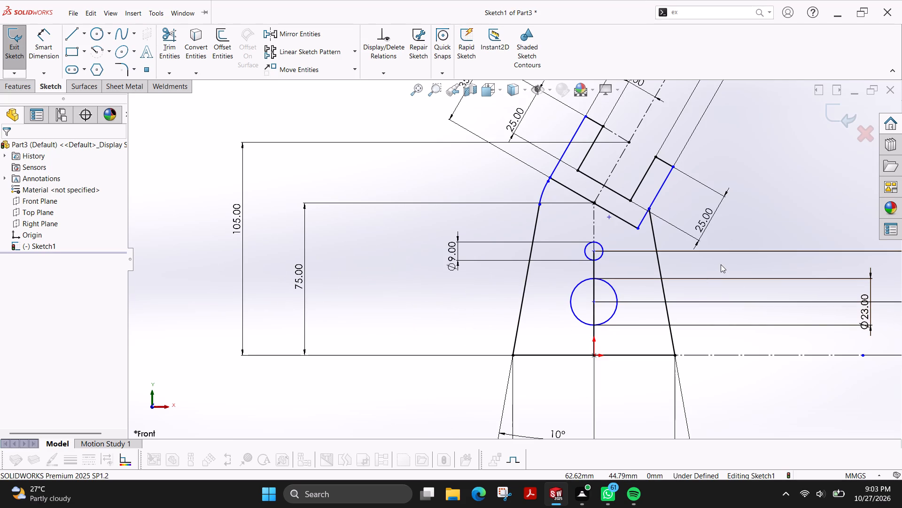
scroll(510, 253, "down", 2)
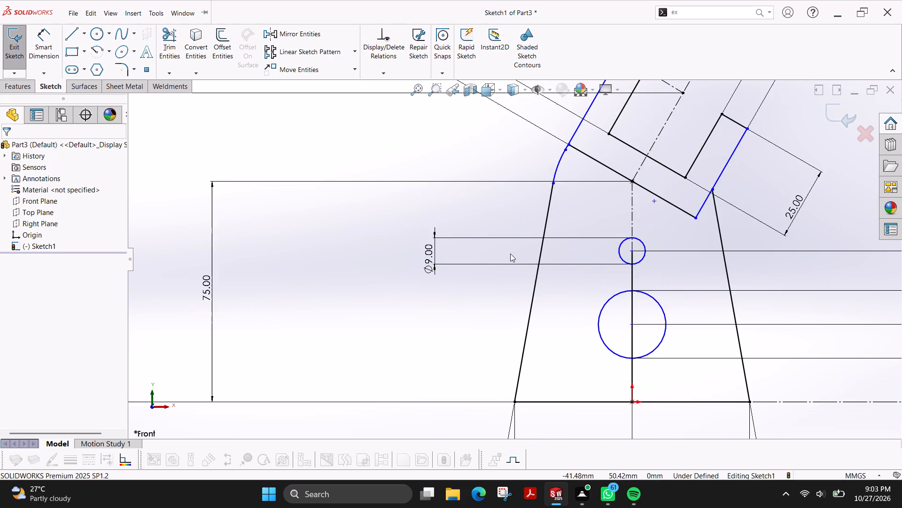
scroll(510, 254, "up", 1)
scroll(510, 254, "down", 2)
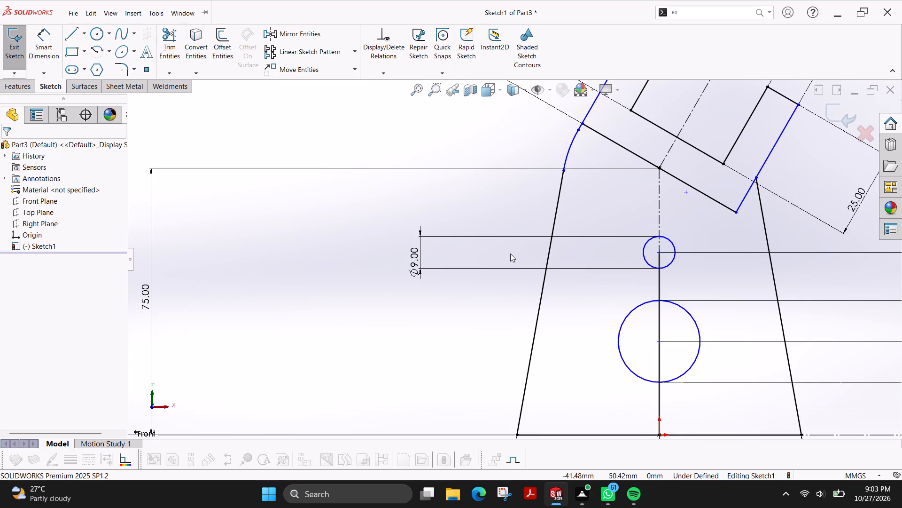
scroll(510, 254, "down", 1)
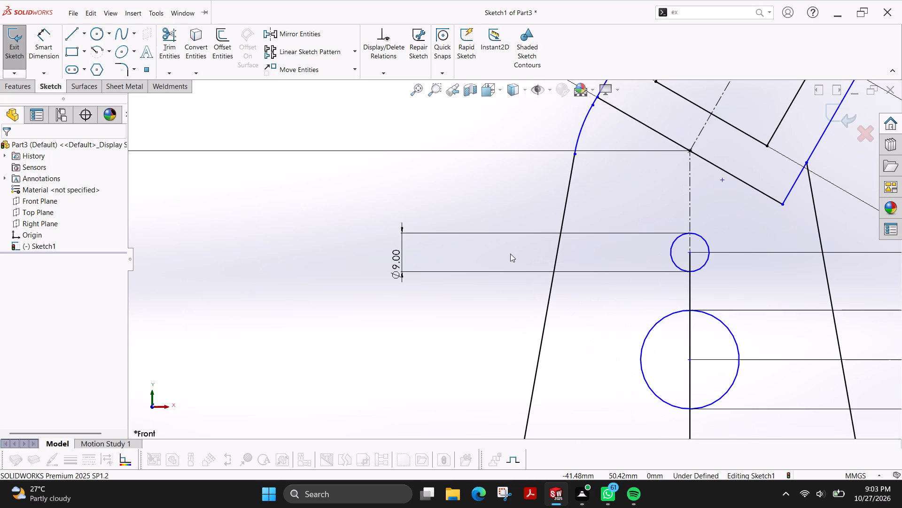
scroll(510, 254, "up", 4)
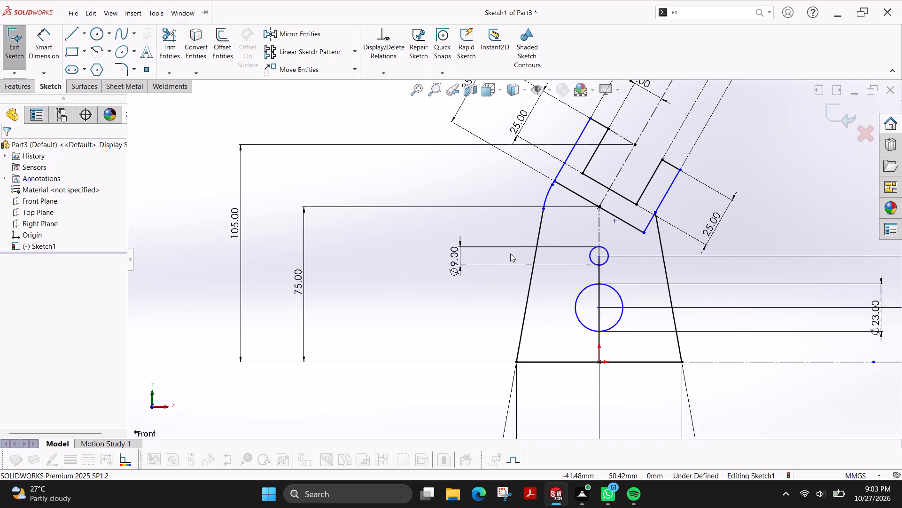
scroll(510, 254, "down", 1)
scroll(510, 254, "up", 1)
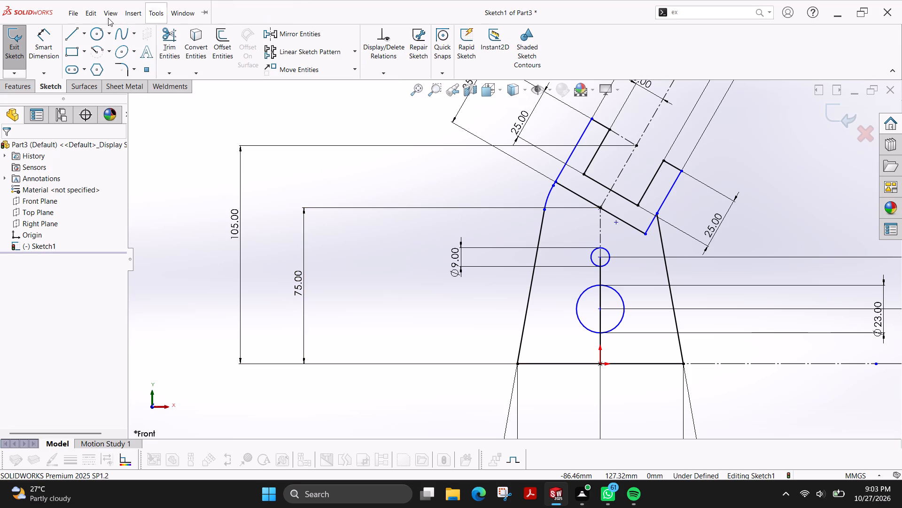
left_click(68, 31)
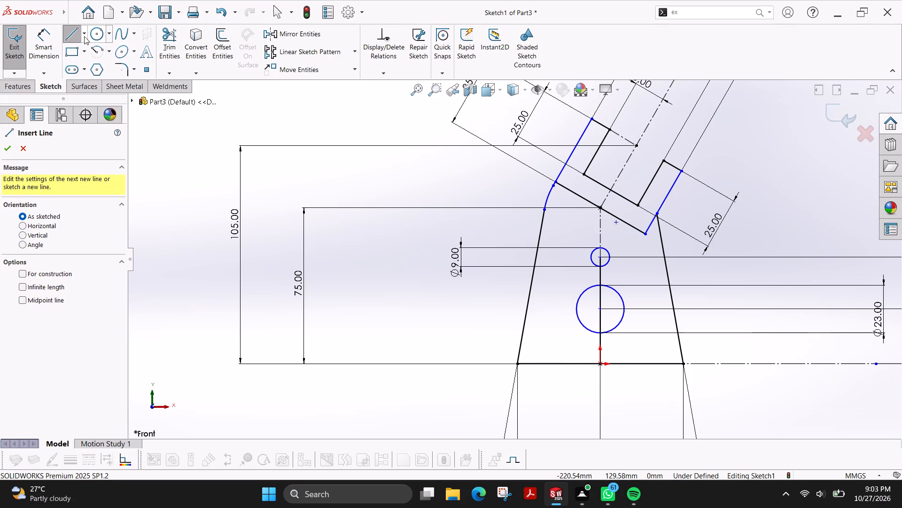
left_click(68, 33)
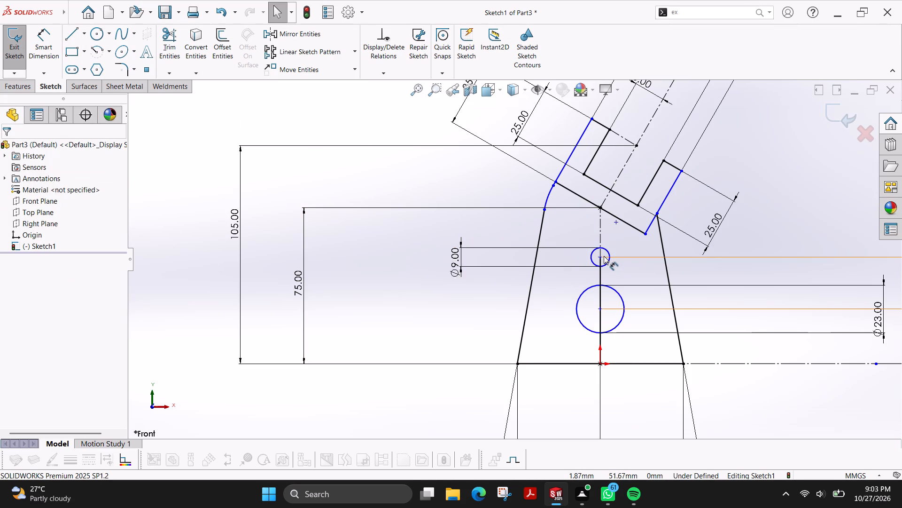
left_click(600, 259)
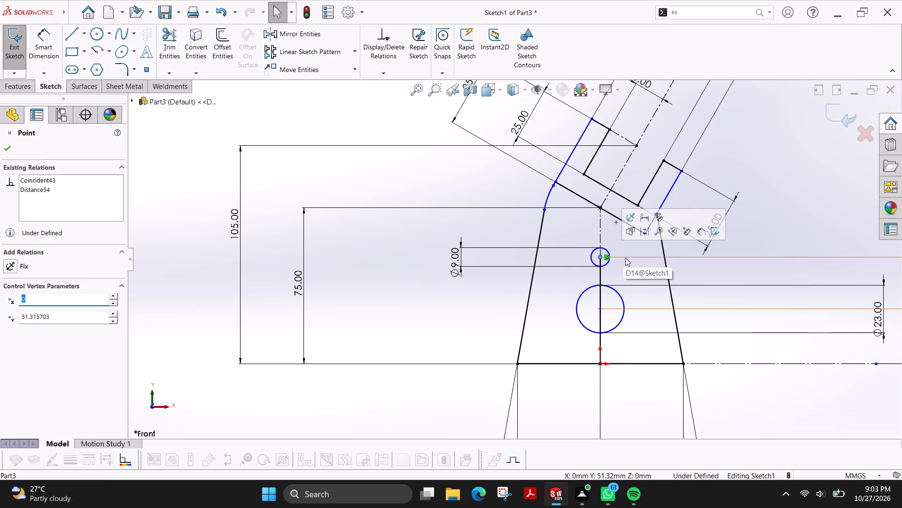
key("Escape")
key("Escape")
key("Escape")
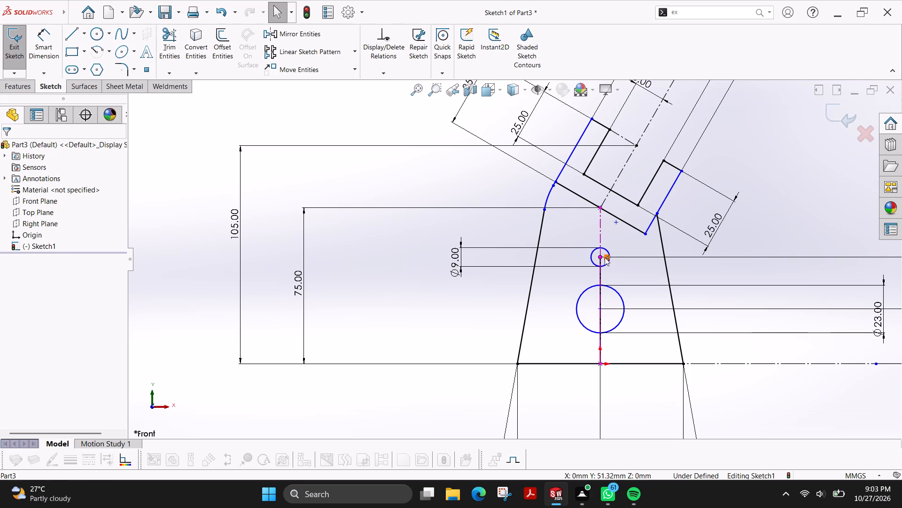
Delete the coincident relation between the 9 mm circle's center and the vertical centerline.
left_click(605, 257)
key("BackSpace")
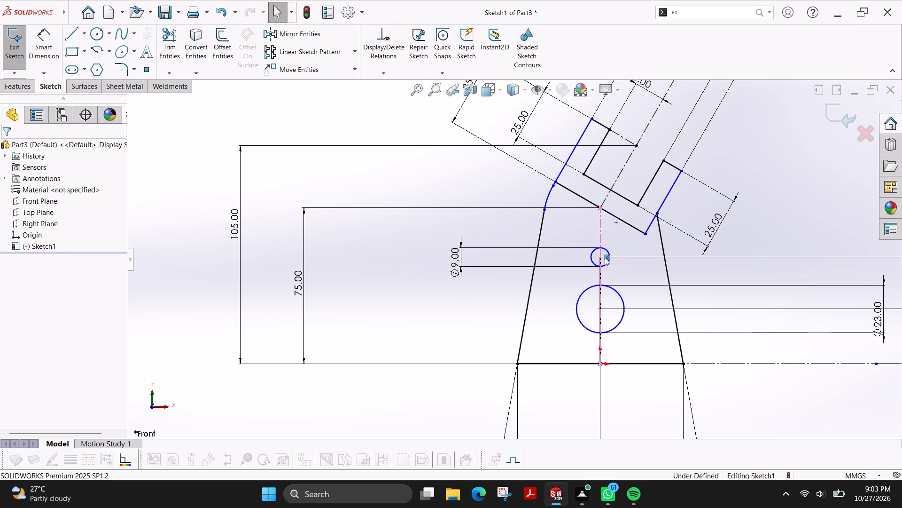
key("Delete")
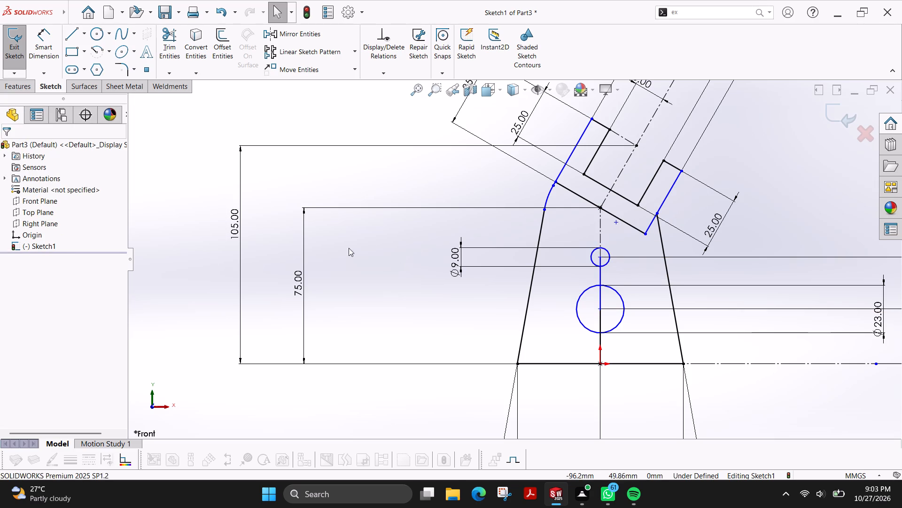
left_click(299, 132)
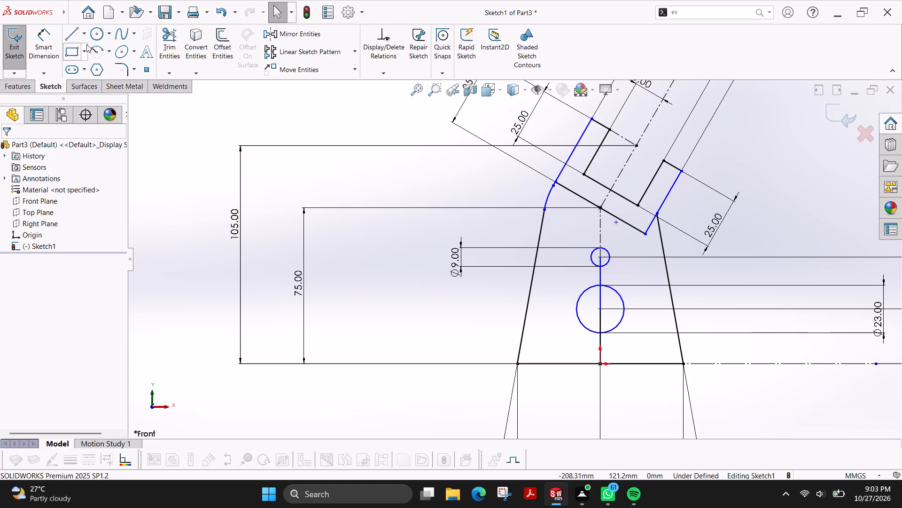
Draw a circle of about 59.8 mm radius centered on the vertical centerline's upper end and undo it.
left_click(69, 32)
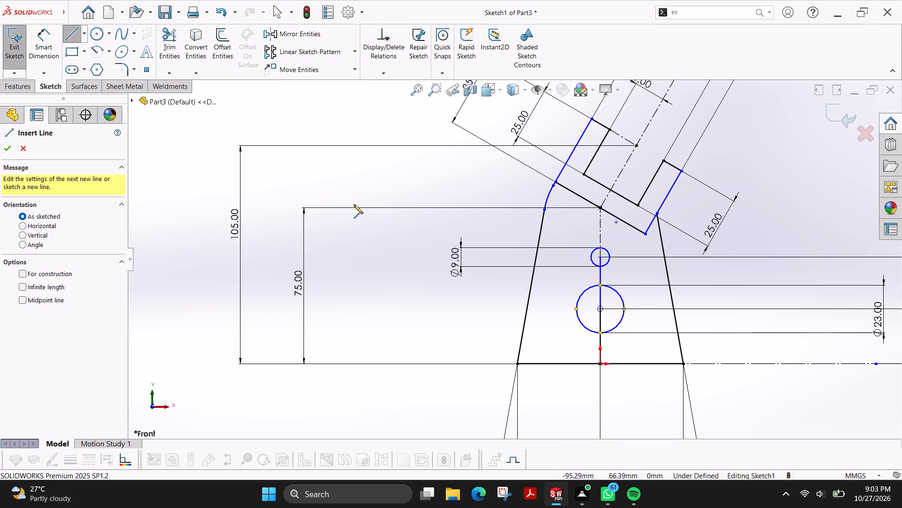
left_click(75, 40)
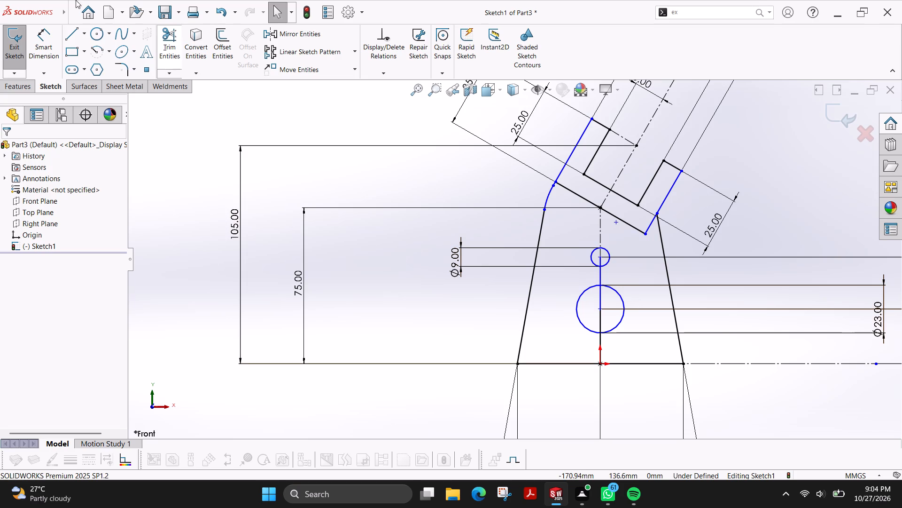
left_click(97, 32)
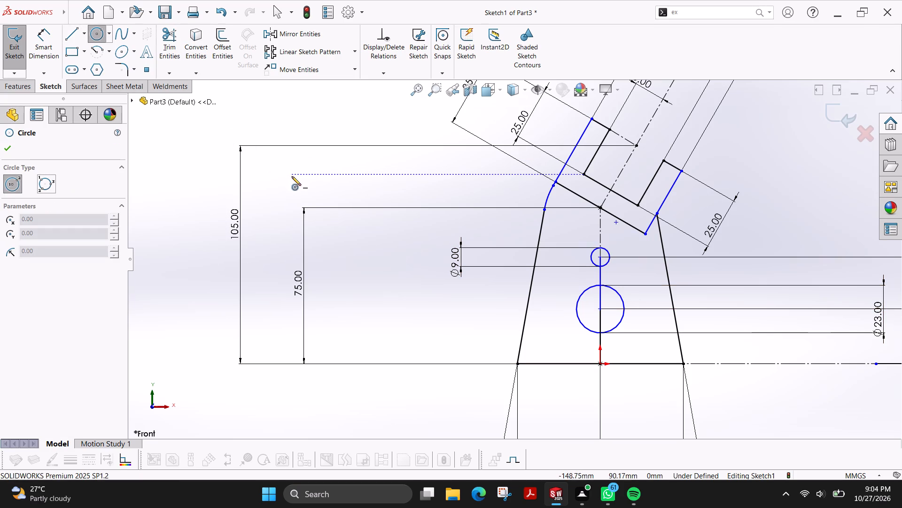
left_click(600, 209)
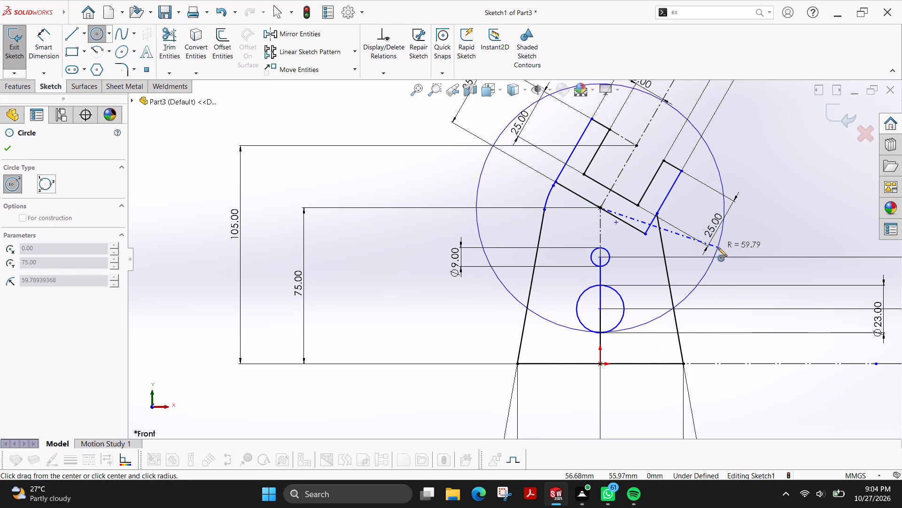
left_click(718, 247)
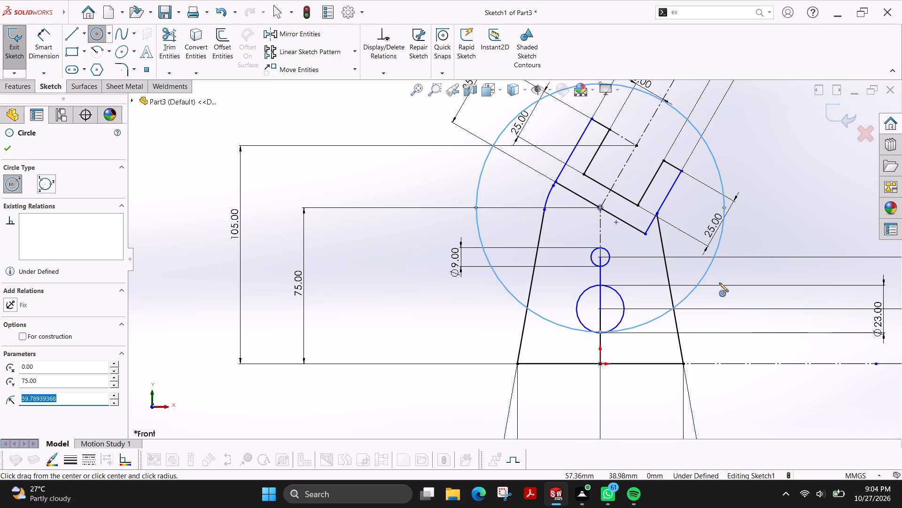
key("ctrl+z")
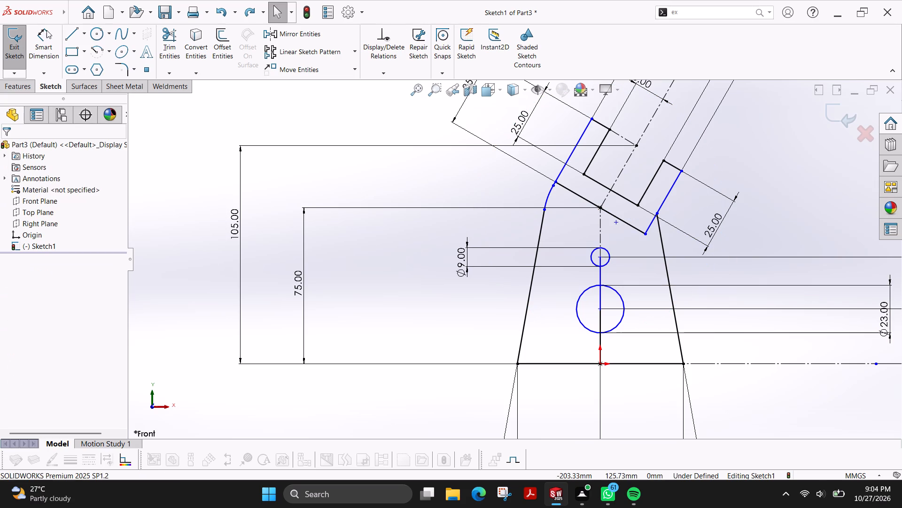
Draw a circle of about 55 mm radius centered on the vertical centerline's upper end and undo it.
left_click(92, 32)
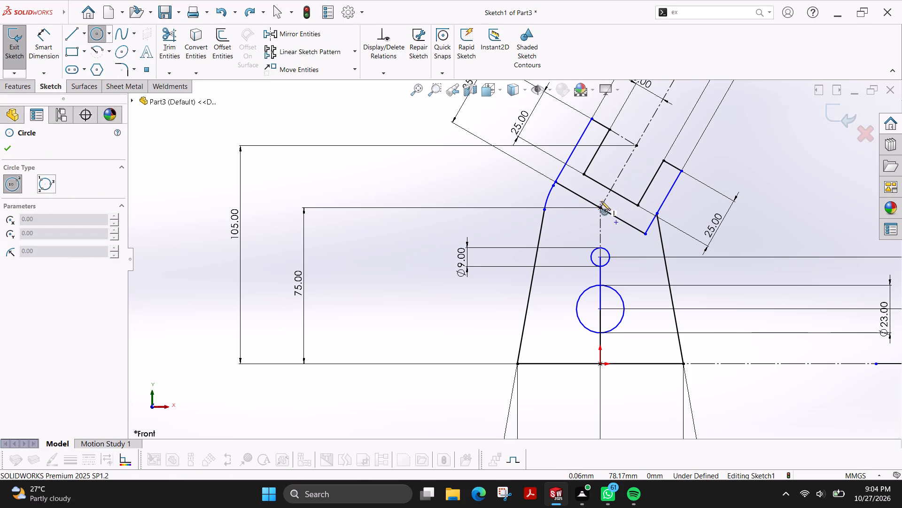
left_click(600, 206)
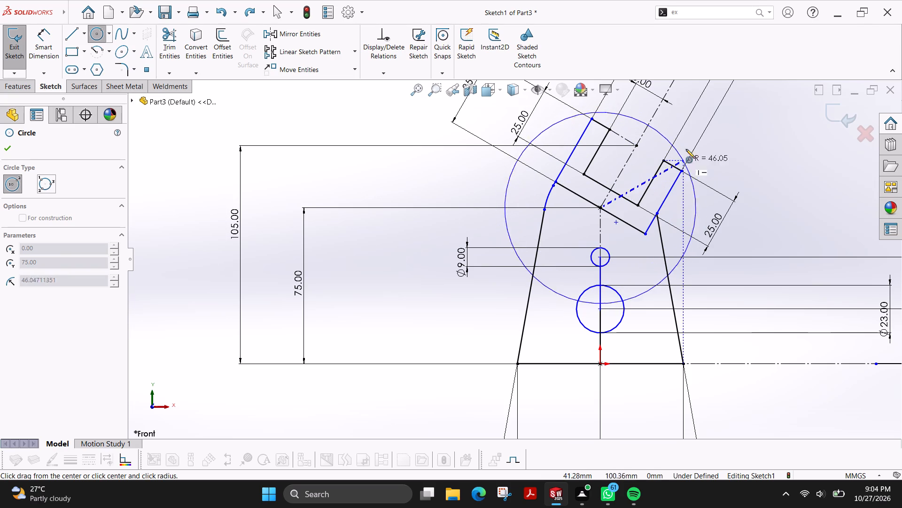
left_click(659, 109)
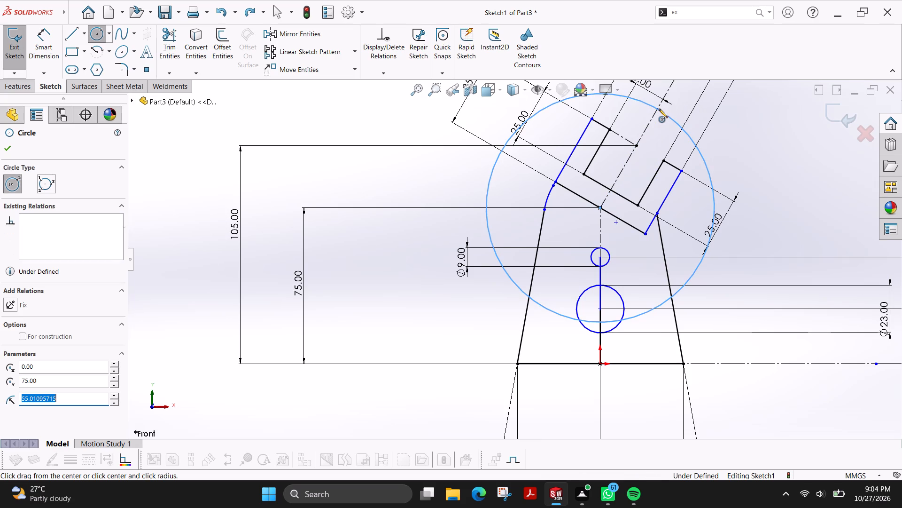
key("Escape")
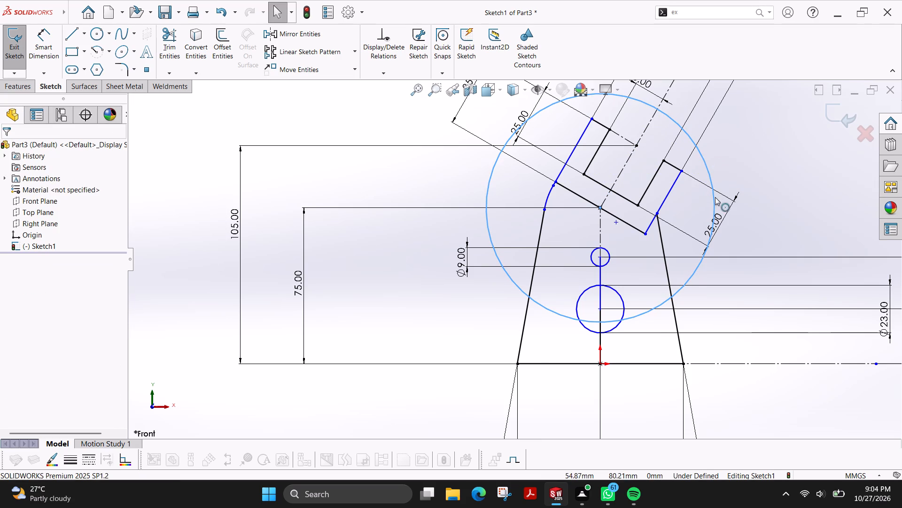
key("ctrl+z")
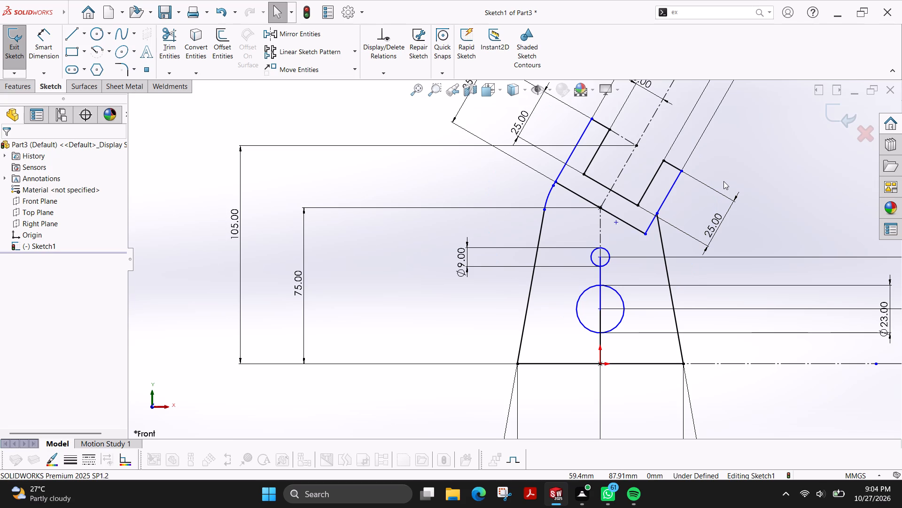
Undo the 9 mm and 23 mm circles, their dimensions and the solid vertical line rising from the origin.
key("ctrl+z")
key("ctrl+z")
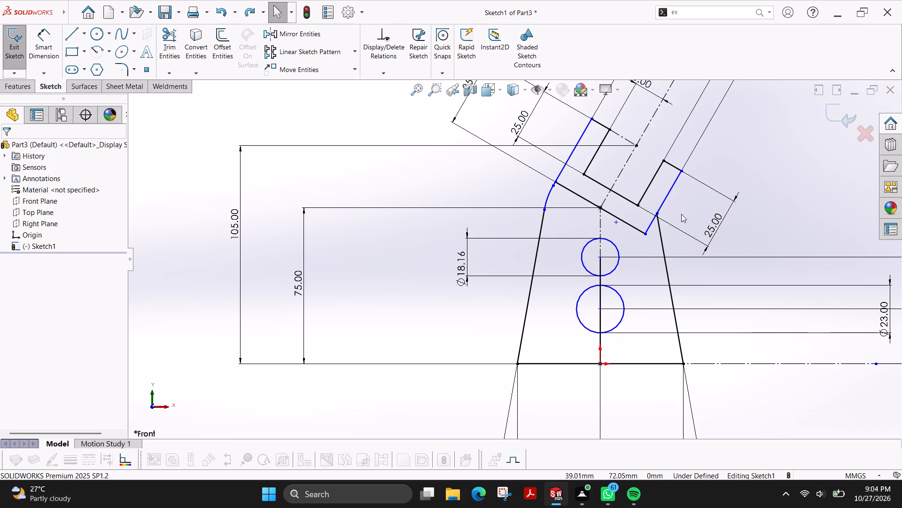
key("ctrl+z")
key("ctrl+z")
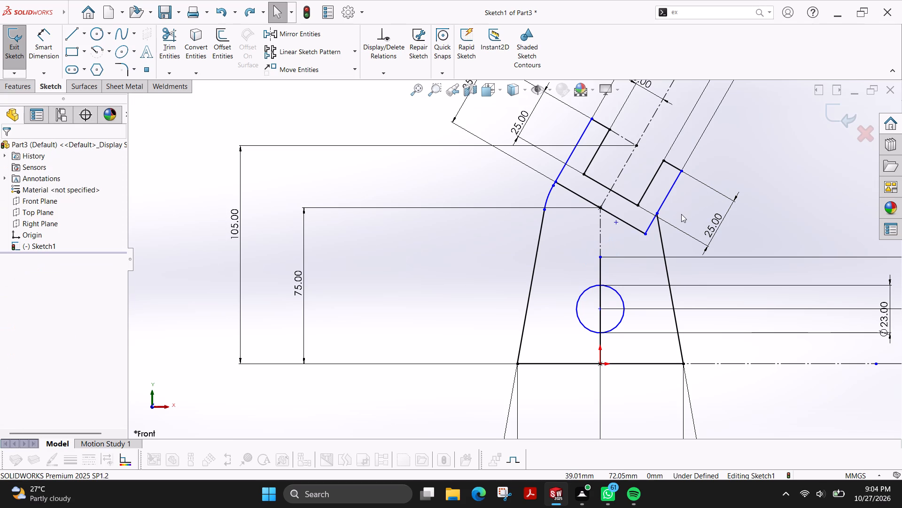
key("ctrl+z")
key("ctrl+z")
key("ctrl+z")
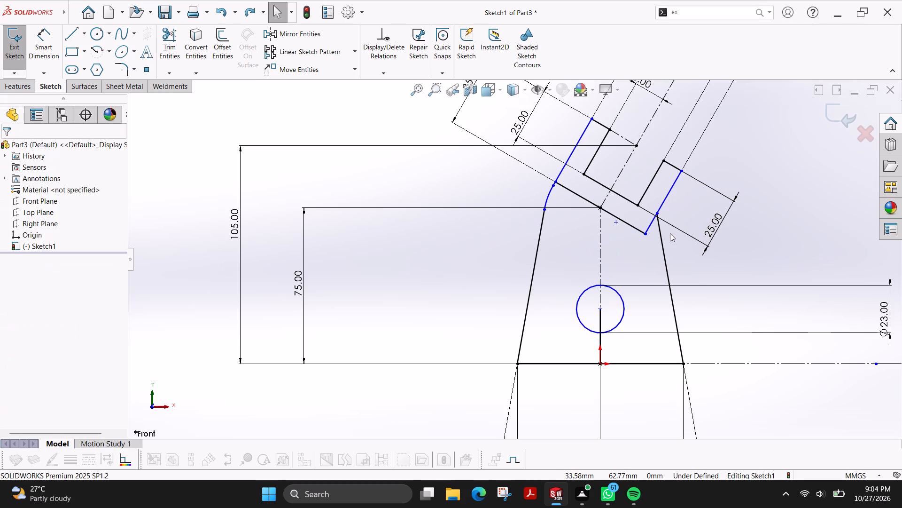
key("ctrl+z")
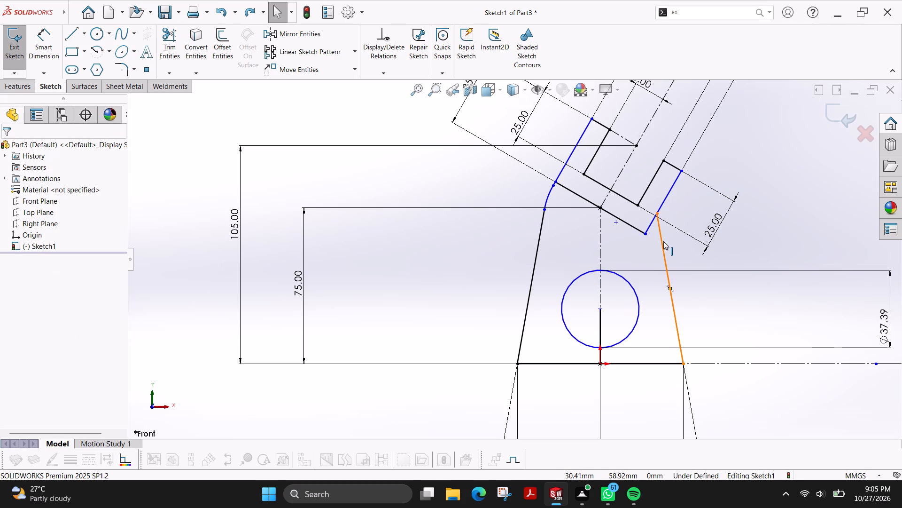
key("ctrl+z")
key("ctrl+z")
key("ctrl+z")
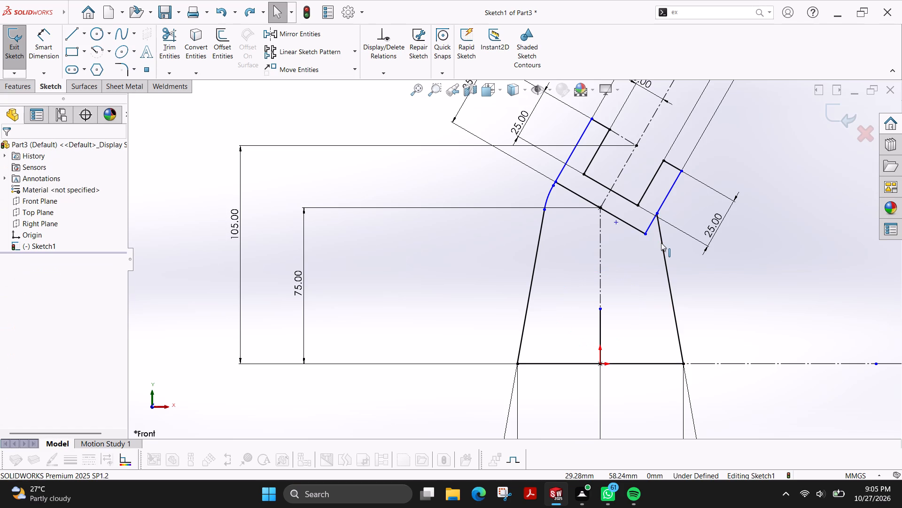
key("ctrl+z")
Undo the earlier pair of centerline circles and their diameter dimensions until the tapered body is empty.
key("ctrl+z")
key("ctrl+z")
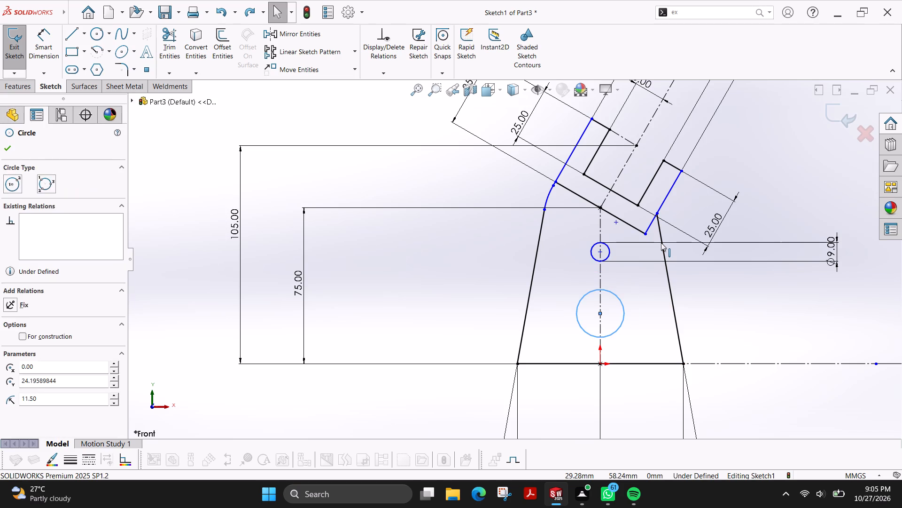
key("ctrl+z")
key("ctrl+z")
key("ctrl+z")
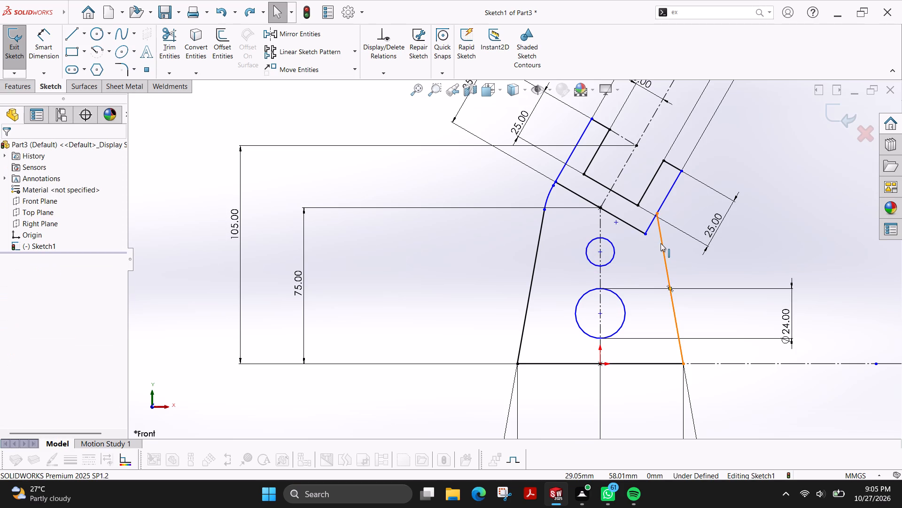
key("ctrl+z")
key("ctrl+z")
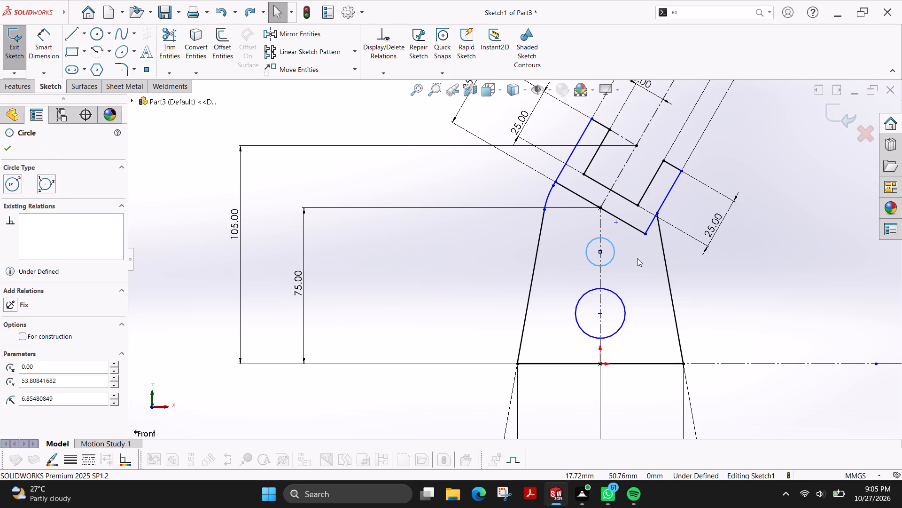
key("ctrl+z")
key("ctrl+z")
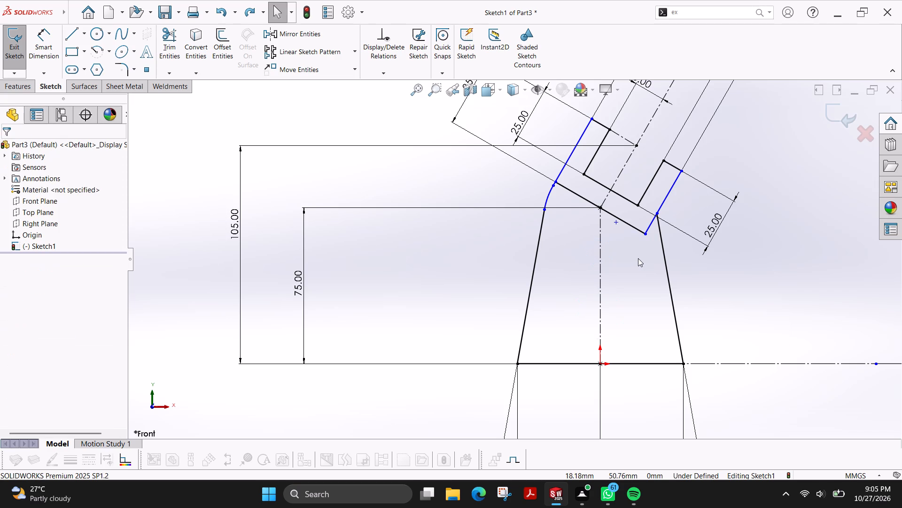
Undo the earlier circle of about 8.4 mm radius and the vertical line of about 20.9 mm from the origin.
scroll(638, 258, "down", 2)
scroll(638, 258, "up", 5)
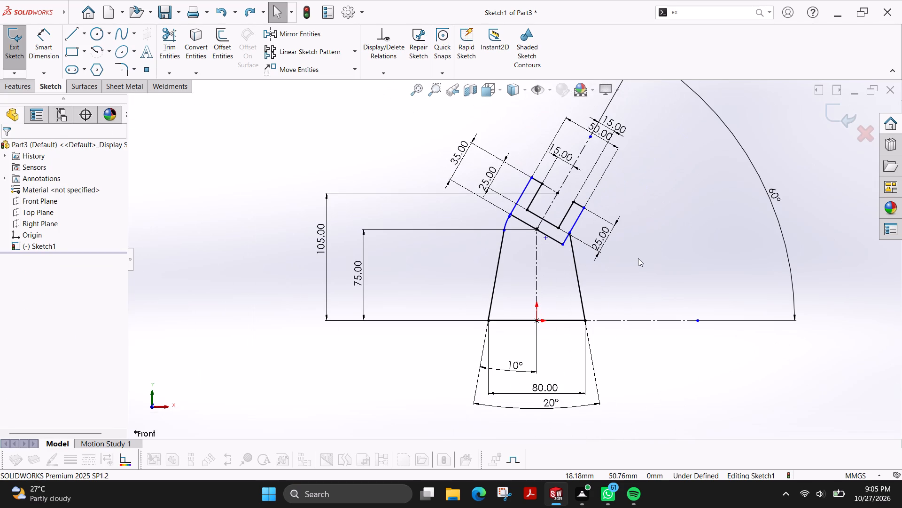
key("ctrl+z")
key("ctrl+z")
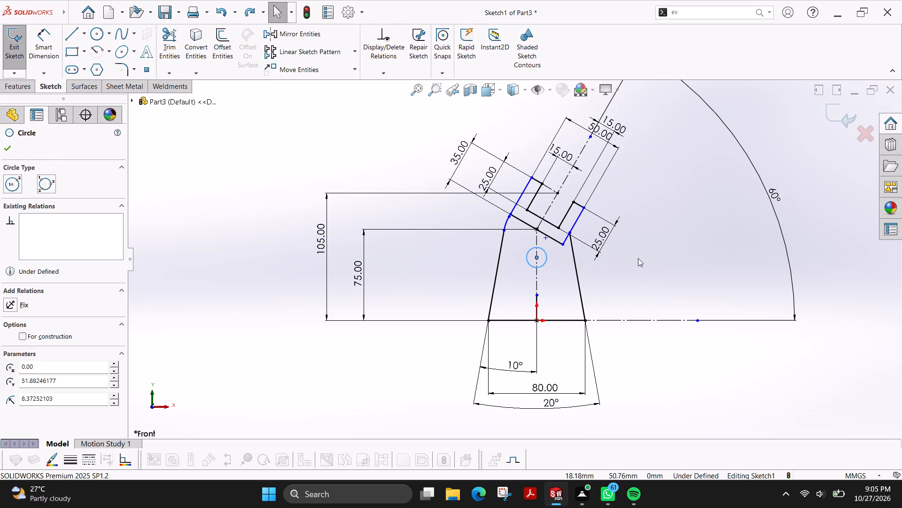
key("ctrl+z")
key("ctrl+z")
key("ctrl+z")
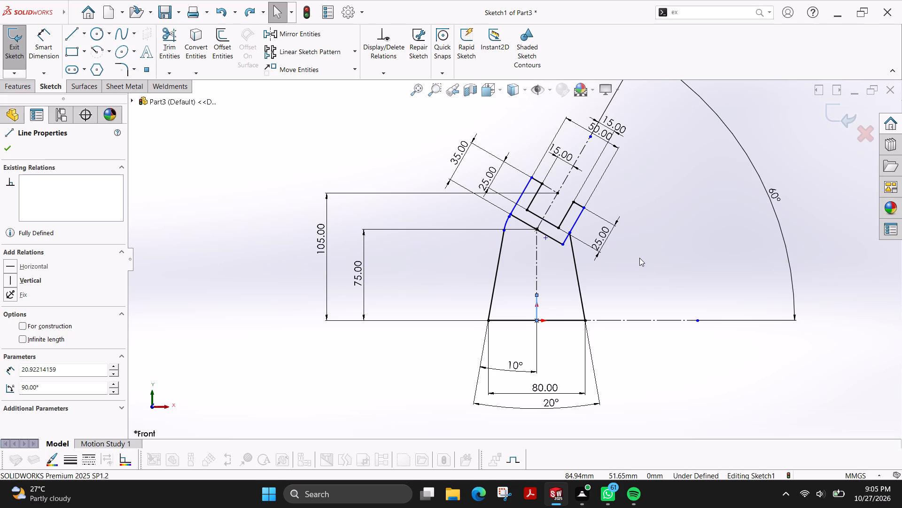
key("ctrl+z")
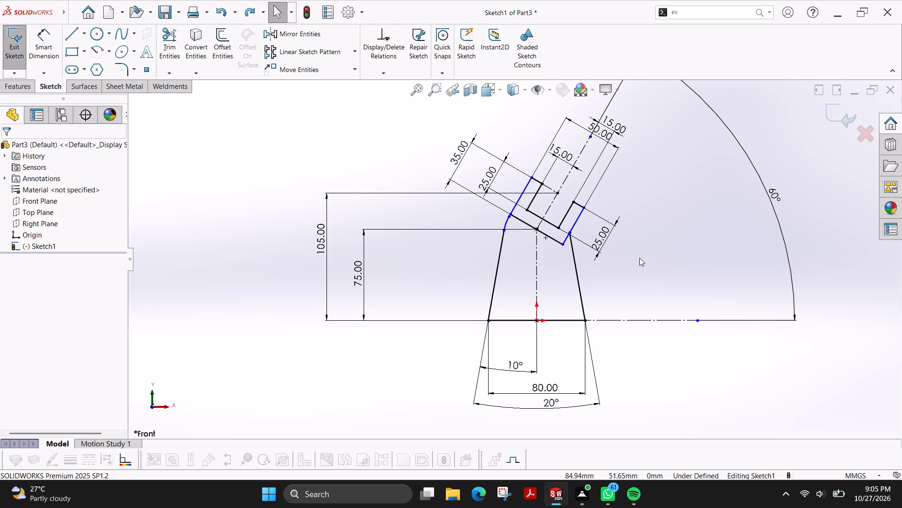
key("ctrl+z")
key("ctrl+z")
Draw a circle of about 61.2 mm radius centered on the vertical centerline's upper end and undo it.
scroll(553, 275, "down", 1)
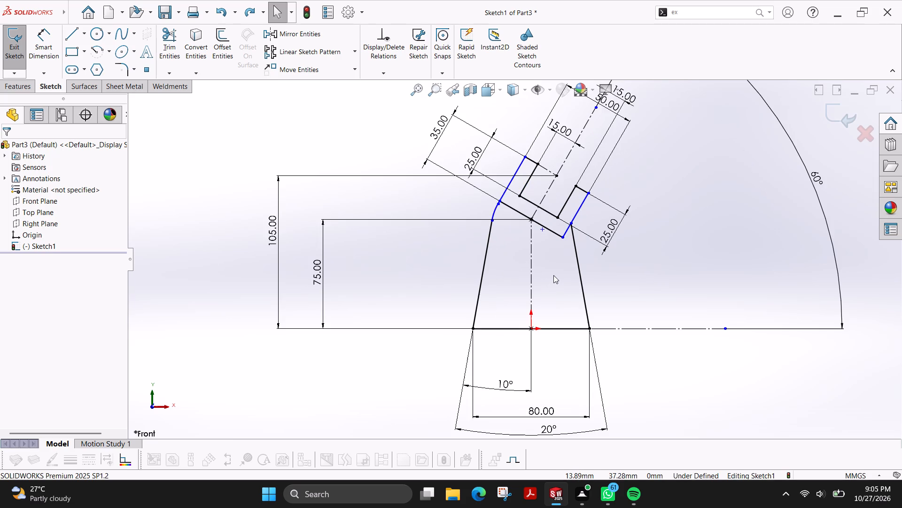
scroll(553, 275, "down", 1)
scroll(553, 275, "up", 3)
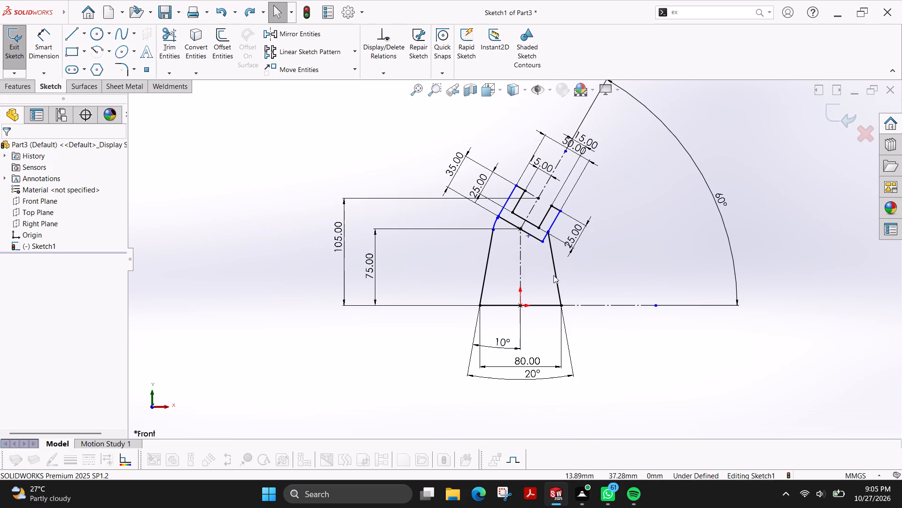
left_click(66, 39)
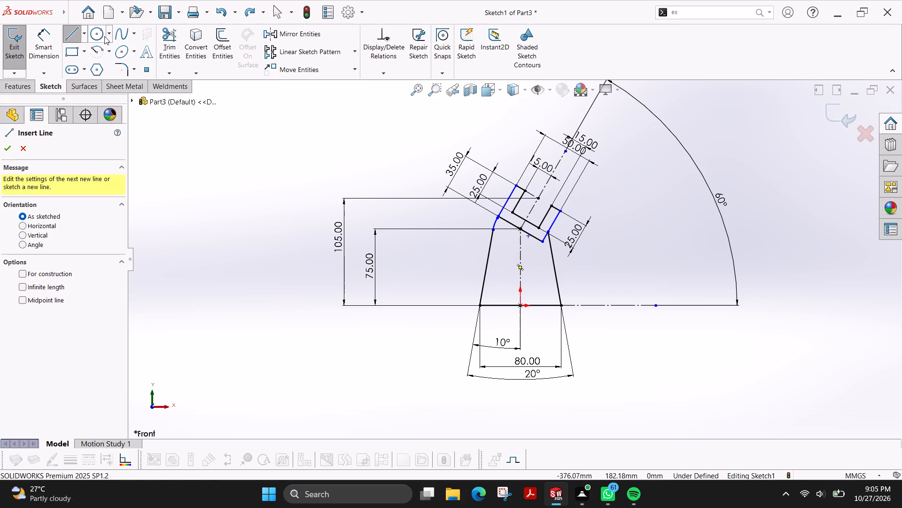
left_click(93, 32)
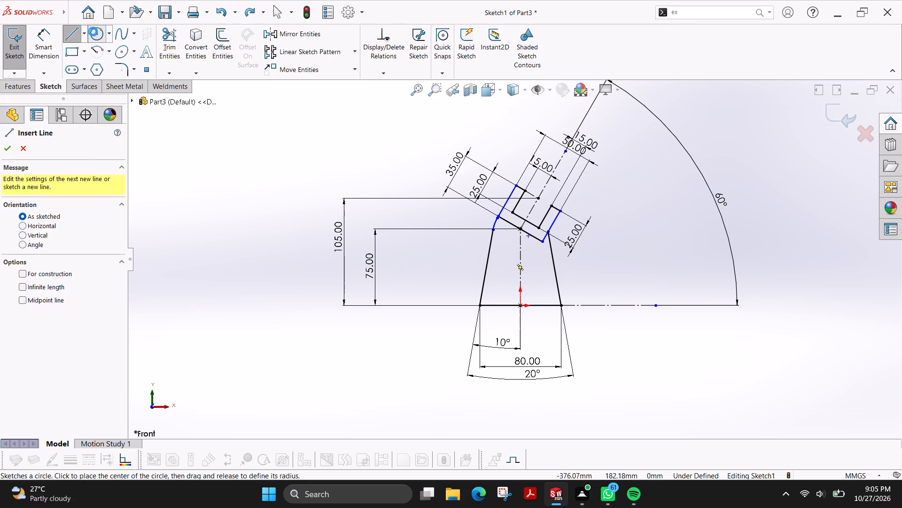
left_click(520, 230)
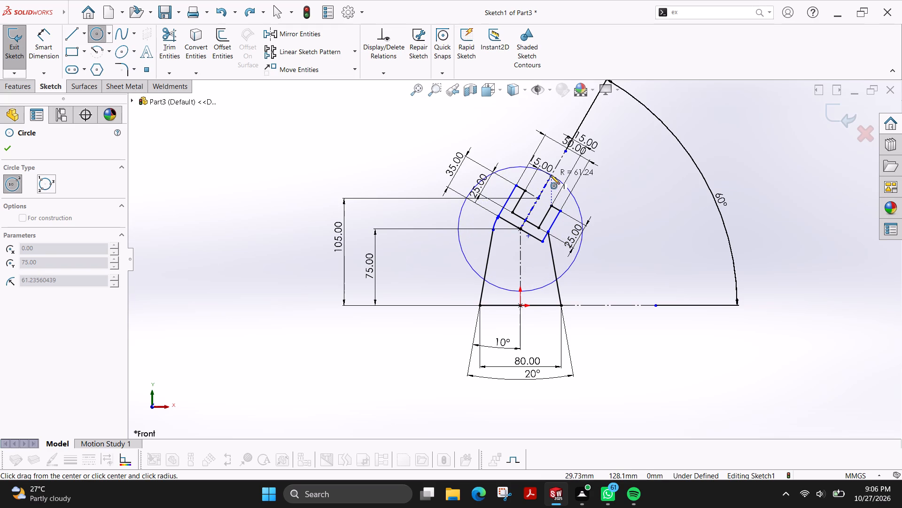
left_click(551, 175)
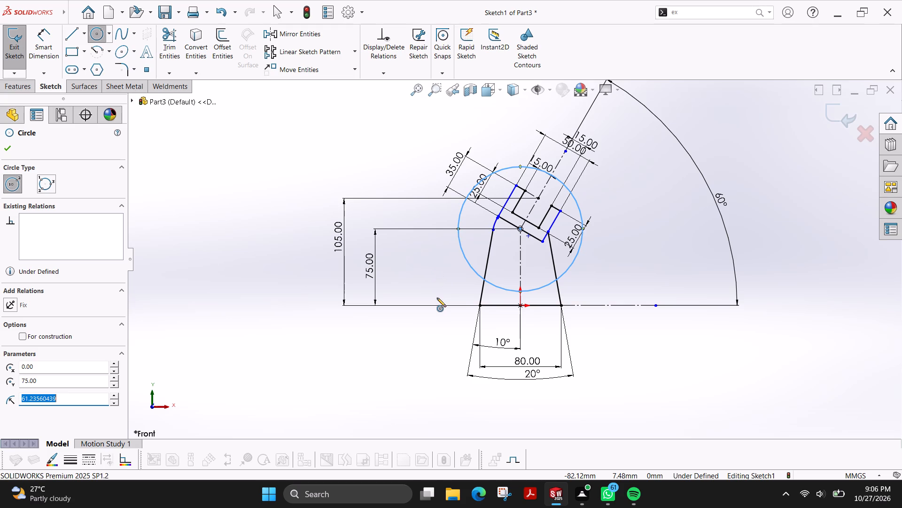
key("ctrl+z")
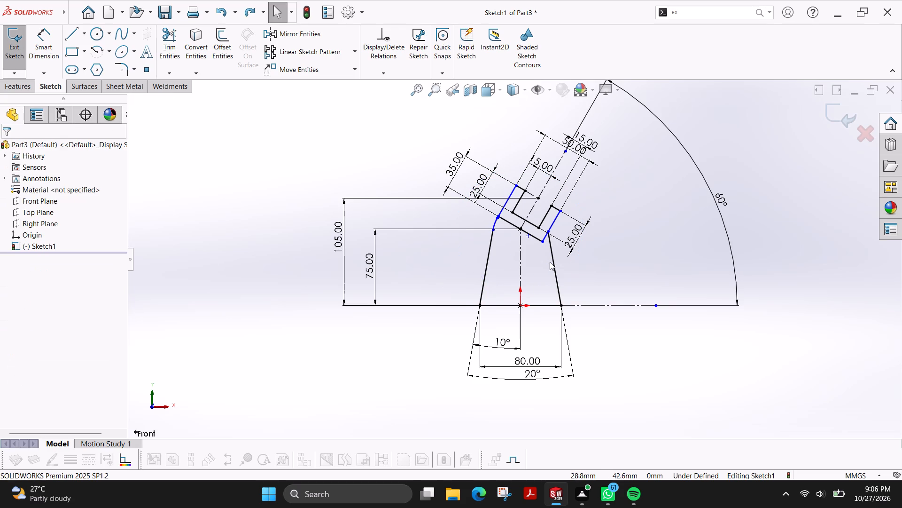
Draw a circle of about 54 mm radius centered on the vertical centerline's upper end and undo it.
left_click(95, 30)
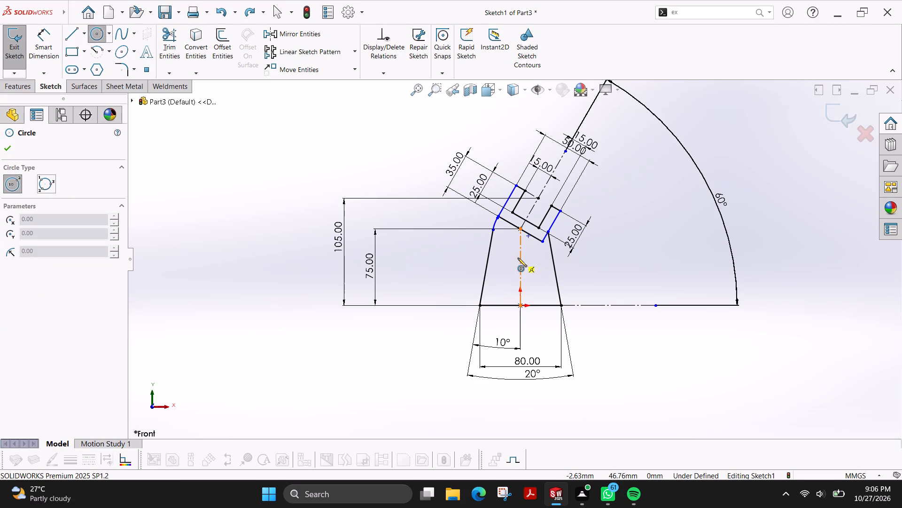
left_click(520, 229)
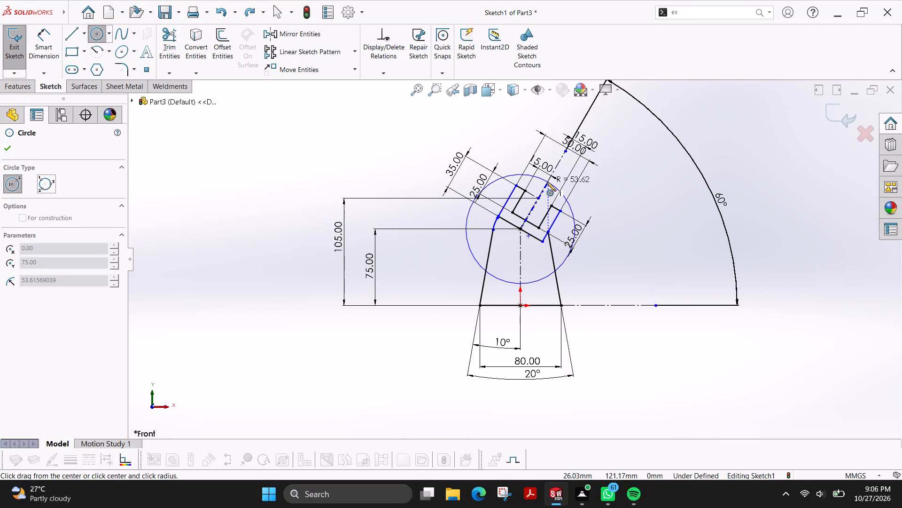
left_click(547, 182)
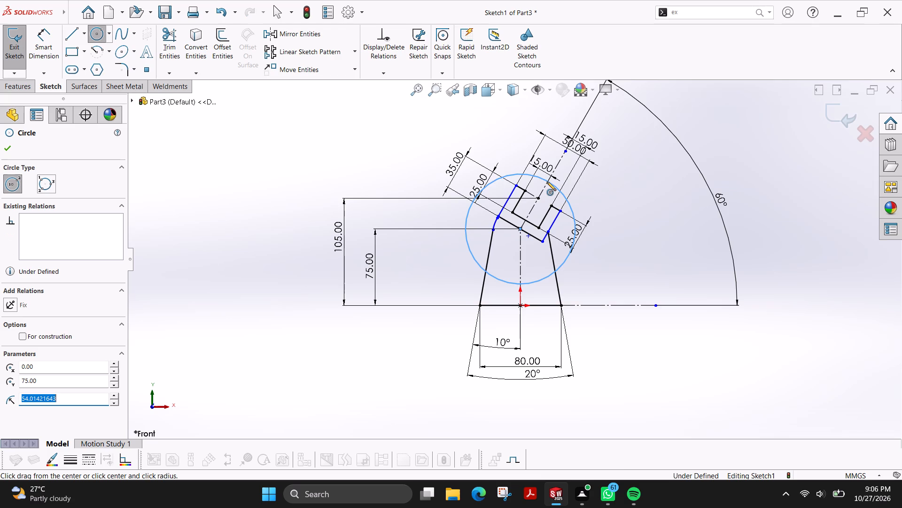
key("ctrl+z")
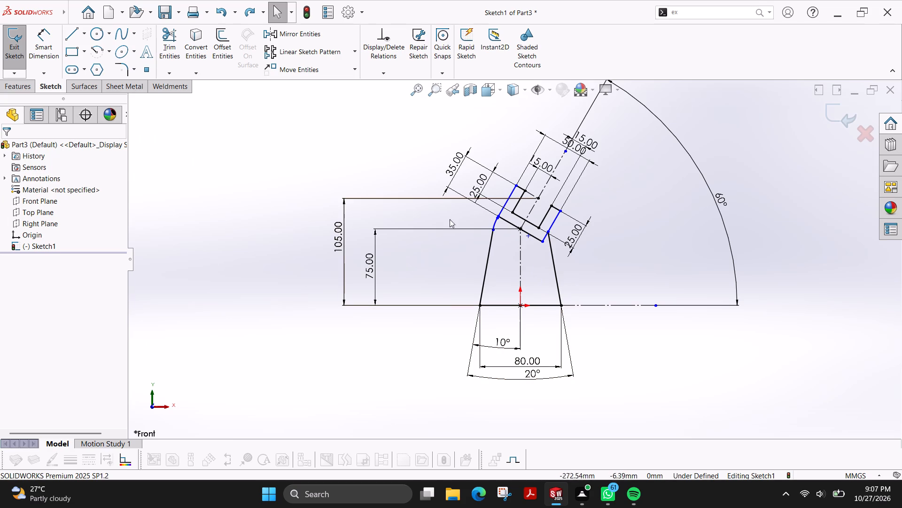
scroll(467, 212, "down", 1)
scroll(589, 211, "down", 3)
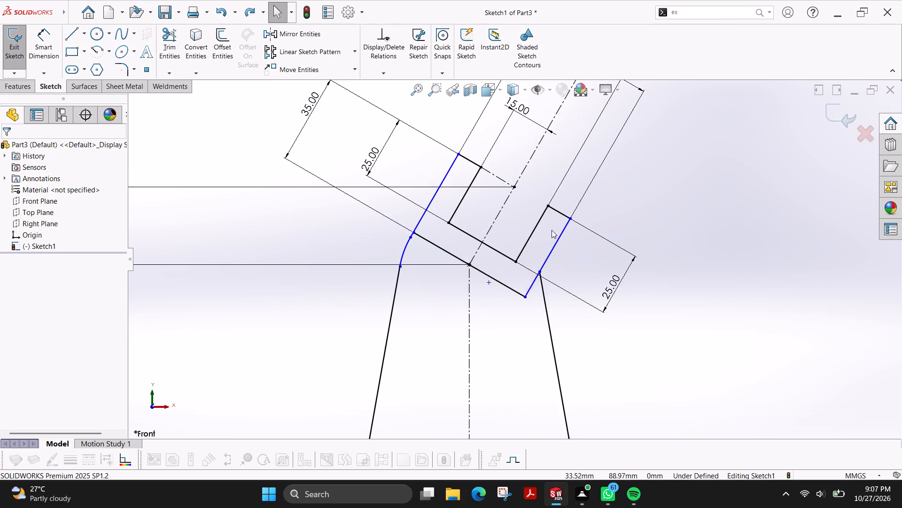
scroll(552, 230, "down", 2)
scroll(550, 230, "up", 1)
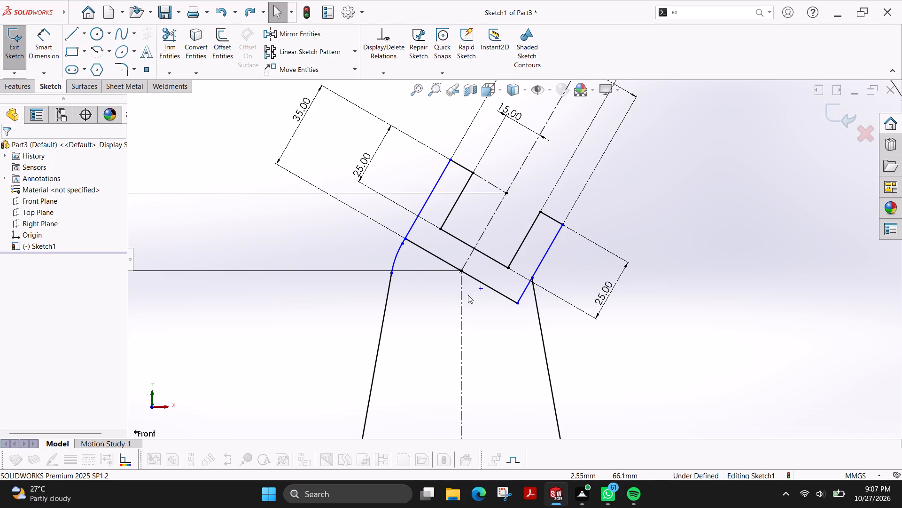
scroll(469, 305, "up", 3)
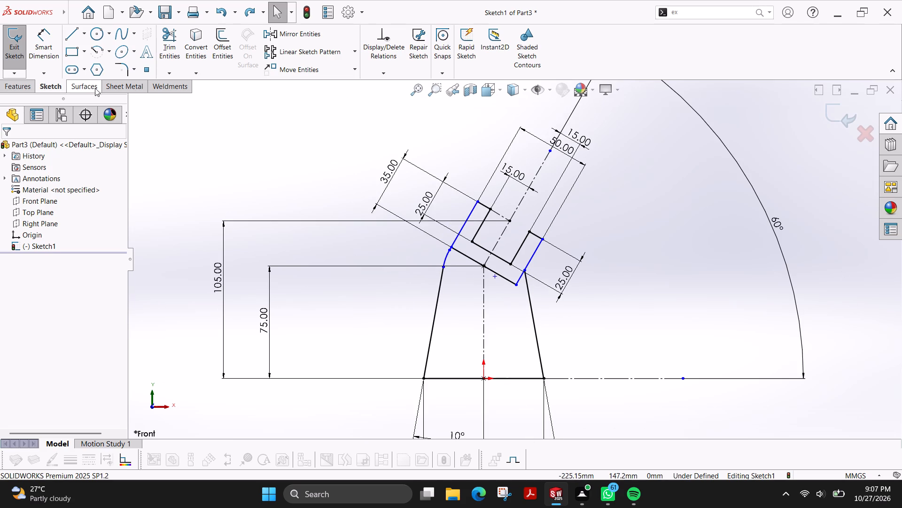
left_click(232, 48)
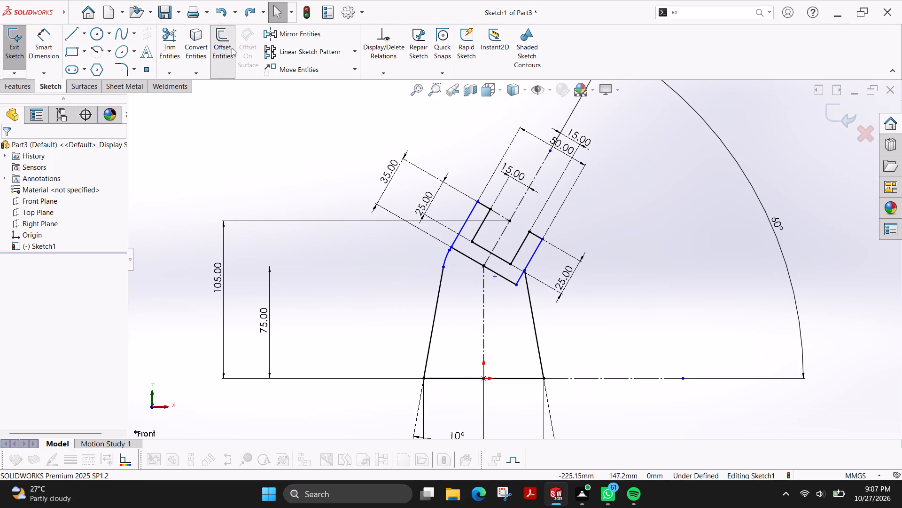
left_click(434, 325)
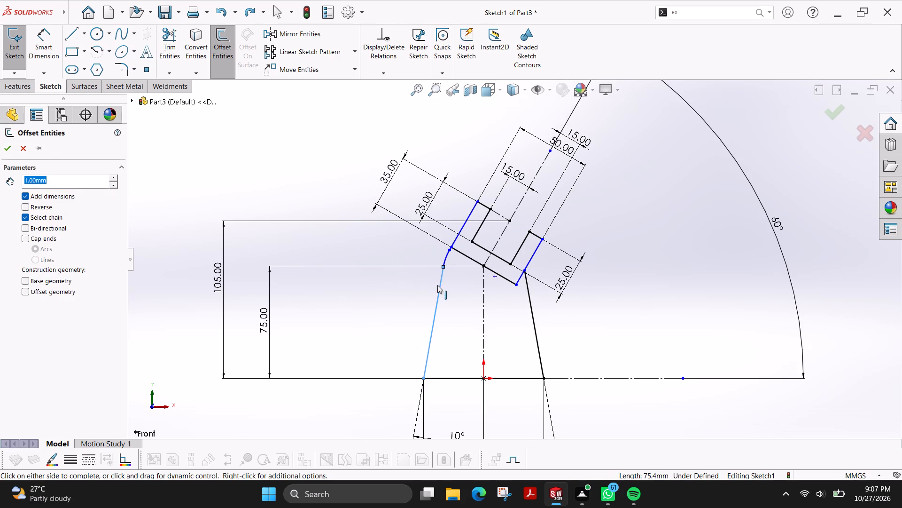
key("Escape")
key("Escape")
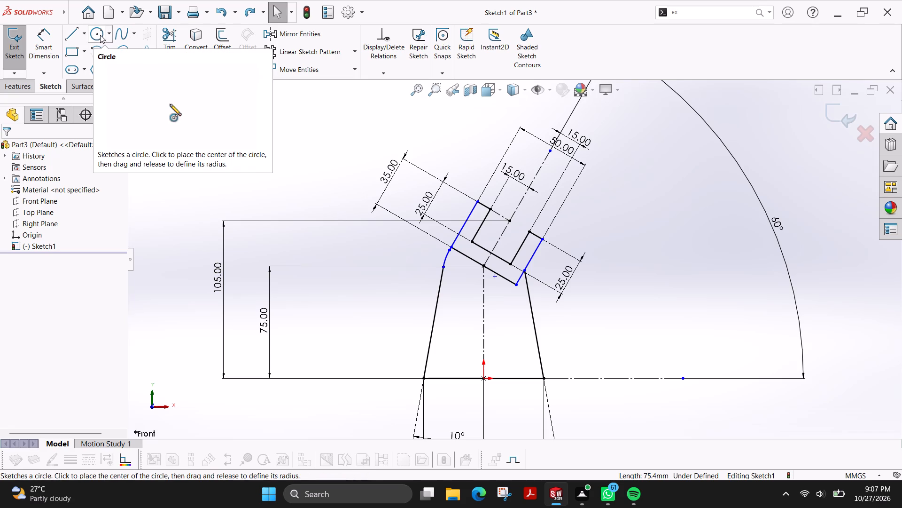
Draw two circles centered on the vertical centerline inside the tapered body, the lower about 7.6 mm and the upper about 7.8 mm in radius.
left_click(100, 35)
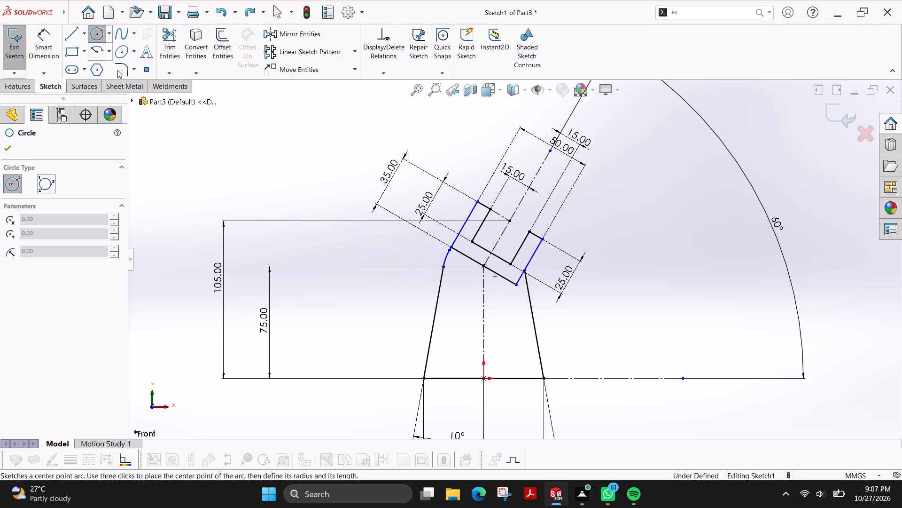
left_click(483, 346)
left_click(493, 346)
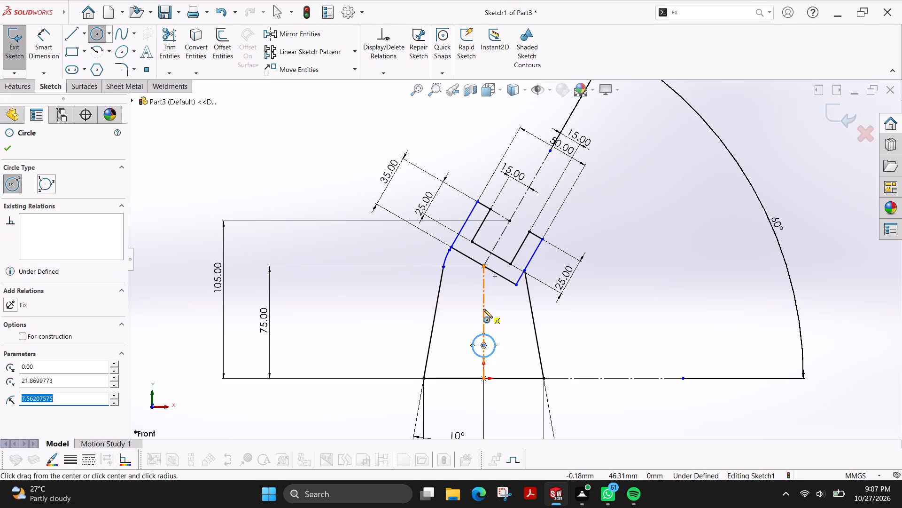
left_click(483, 309)
left_click(492, 312)
Dimension the lower circle's center 20 mm above the base line and the upper circle's center 25 mm above the lower one.
left_click(46, 52)
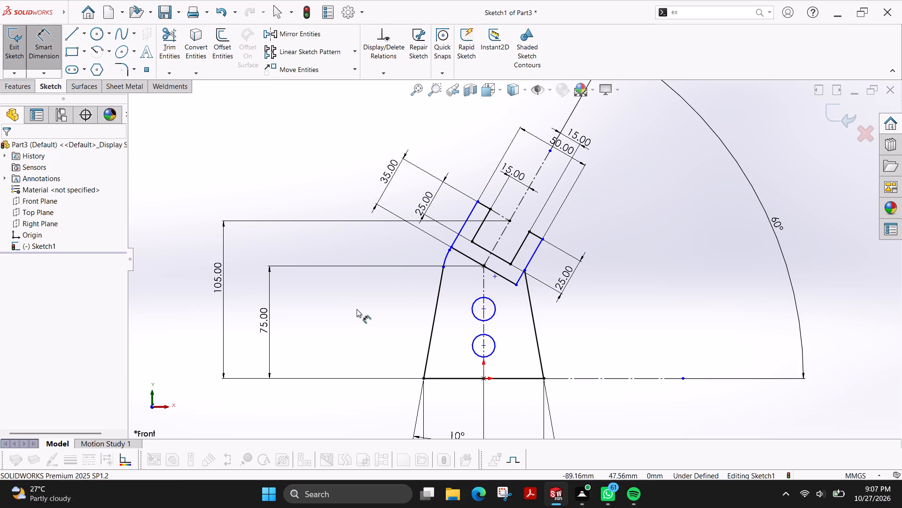
scroll(402, 328, "down", 2)
left_click(533, 344)
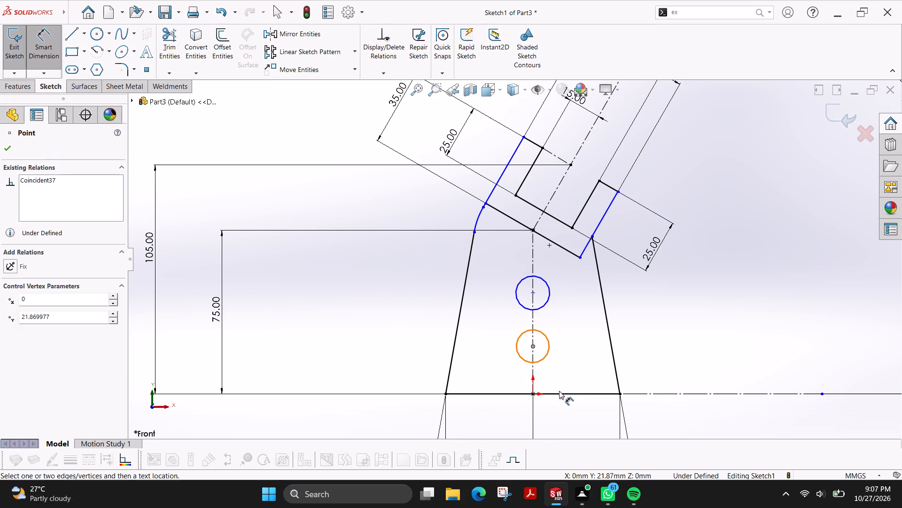
left_click(559, 393)
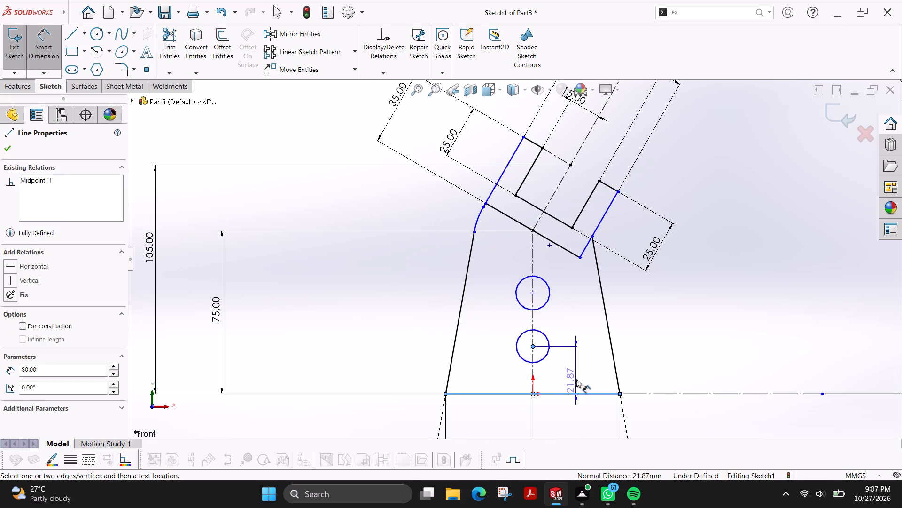
left_click(590, 369)
type("20")
key("Return")
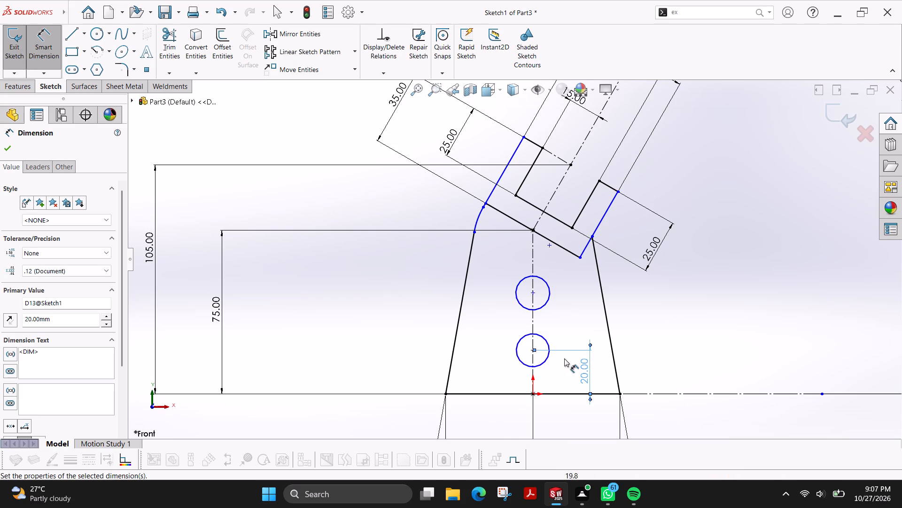
left_click(535, 293)
left_click(534, 352)
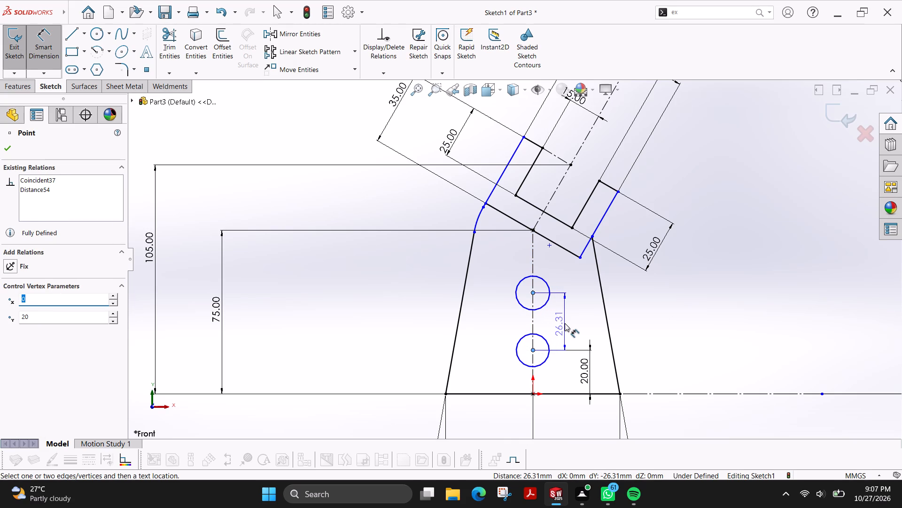
left_click(565, 323)
type("25")
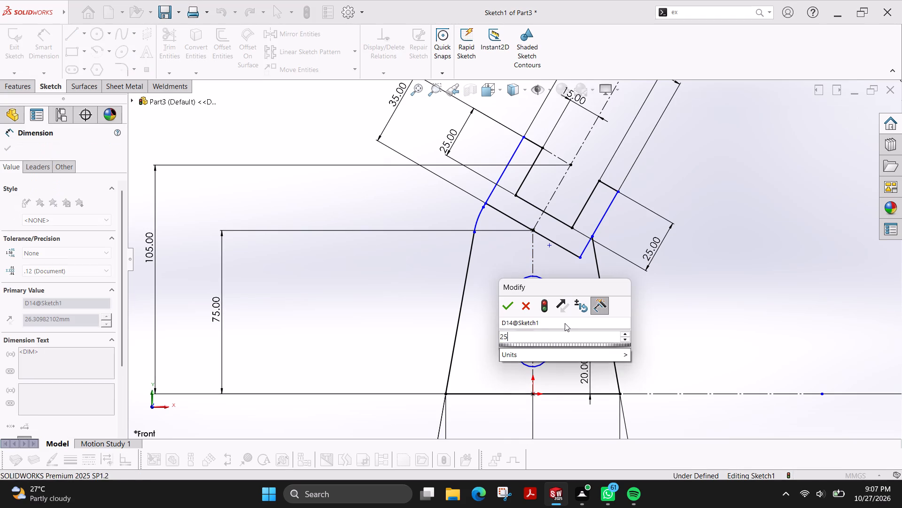
key("Return")
Dimension the upper circle's diameter as 9 mm and the lower circle's diameter as 23 mm.
left_click_drag(547, 287, 552, 286)
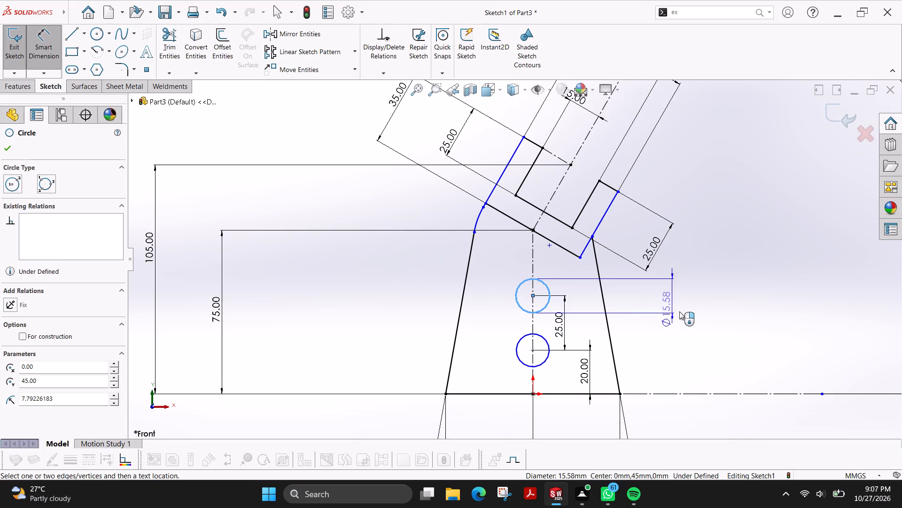
left_click(723, 342)
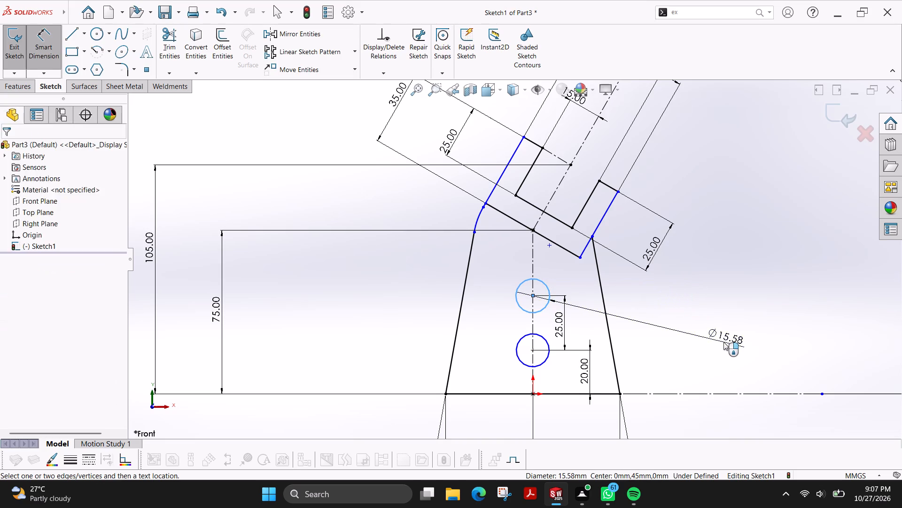
key("9")
key("Return")
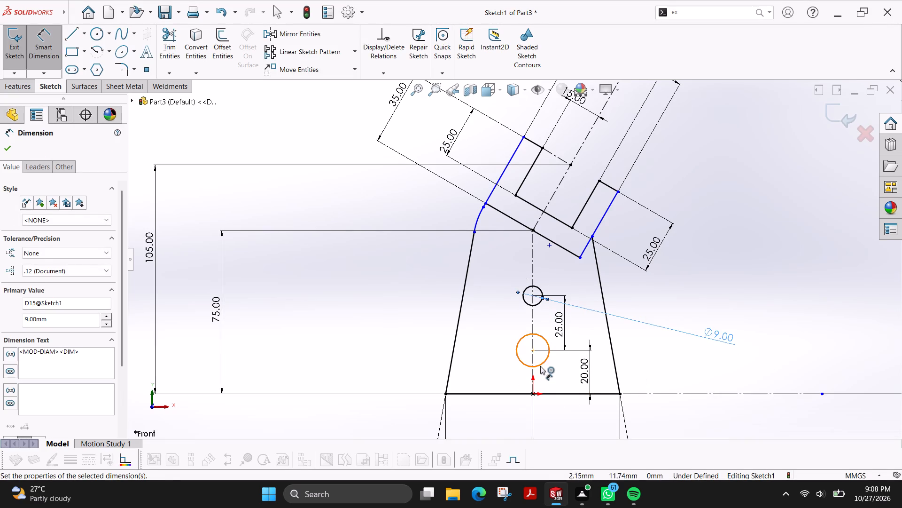
left_click(543, 363)
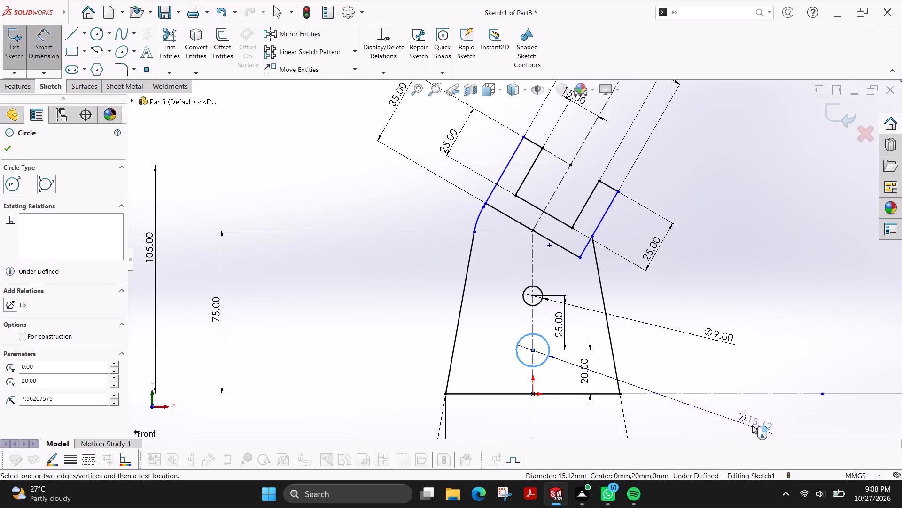
left_click(752, 425)
type("23")
key("Return")
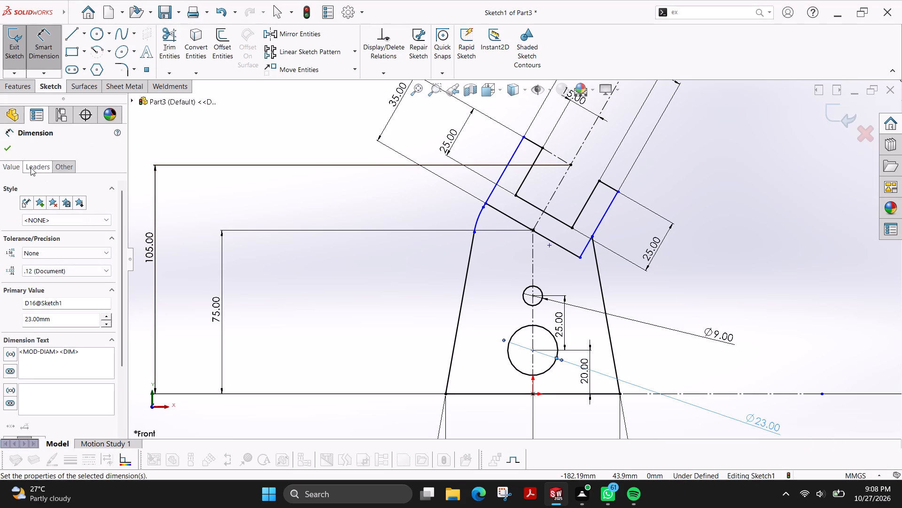
left_click(8, 151)
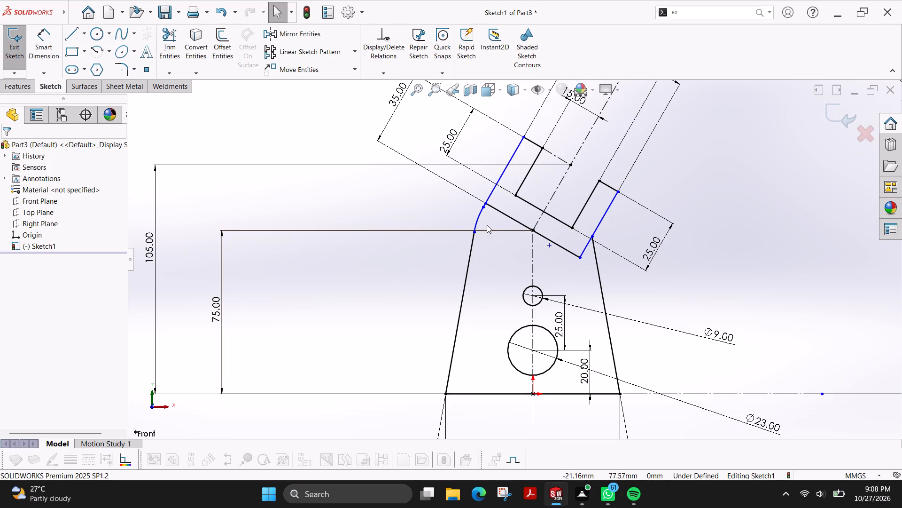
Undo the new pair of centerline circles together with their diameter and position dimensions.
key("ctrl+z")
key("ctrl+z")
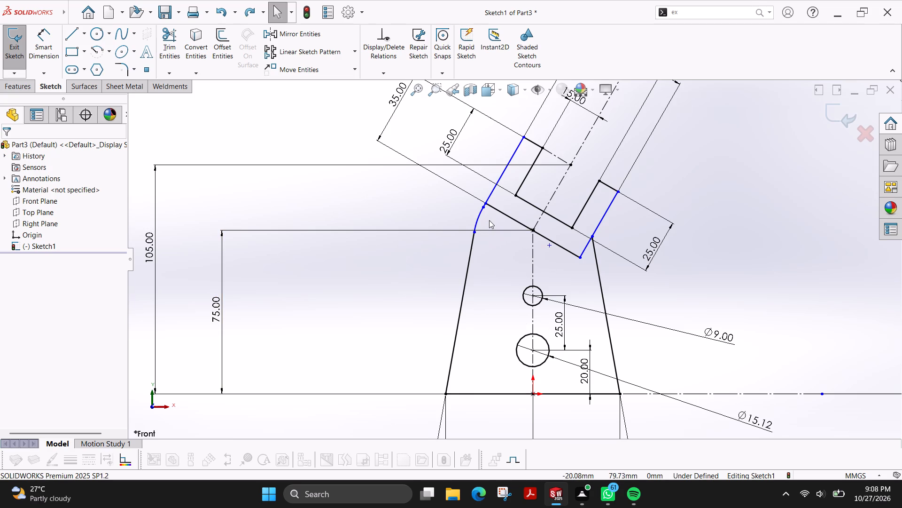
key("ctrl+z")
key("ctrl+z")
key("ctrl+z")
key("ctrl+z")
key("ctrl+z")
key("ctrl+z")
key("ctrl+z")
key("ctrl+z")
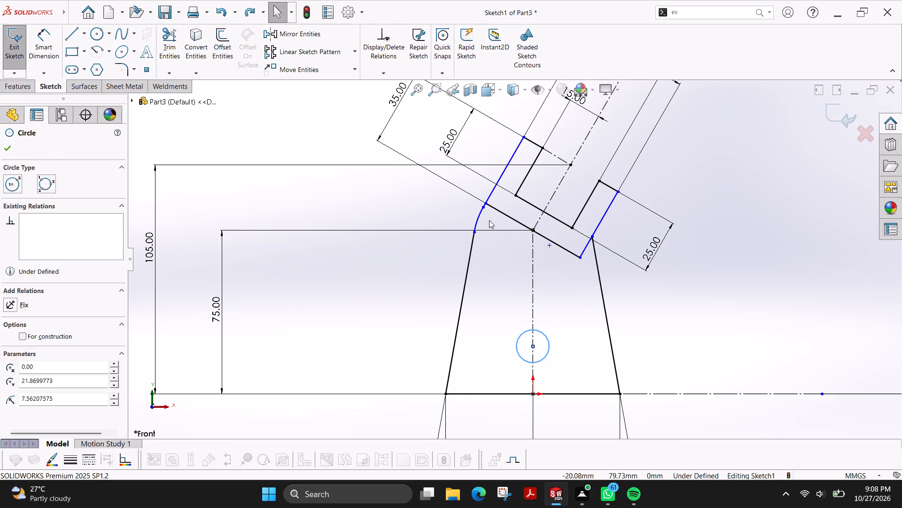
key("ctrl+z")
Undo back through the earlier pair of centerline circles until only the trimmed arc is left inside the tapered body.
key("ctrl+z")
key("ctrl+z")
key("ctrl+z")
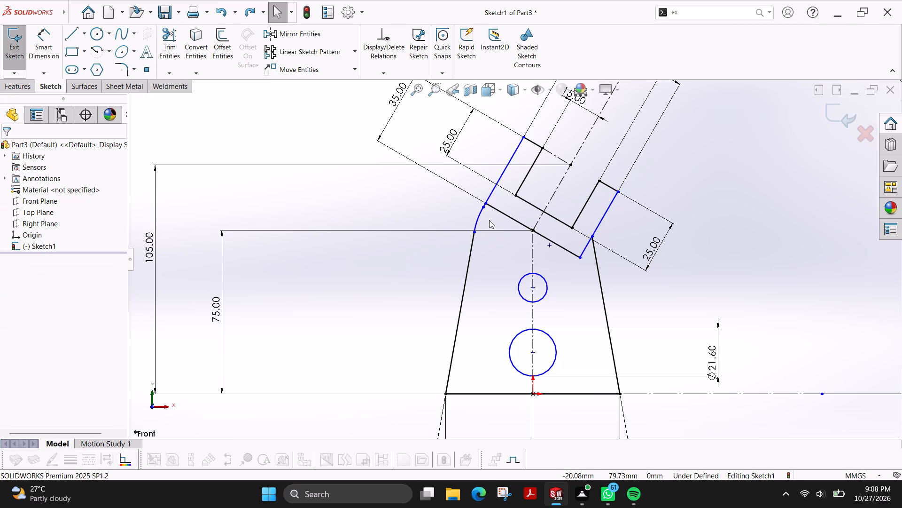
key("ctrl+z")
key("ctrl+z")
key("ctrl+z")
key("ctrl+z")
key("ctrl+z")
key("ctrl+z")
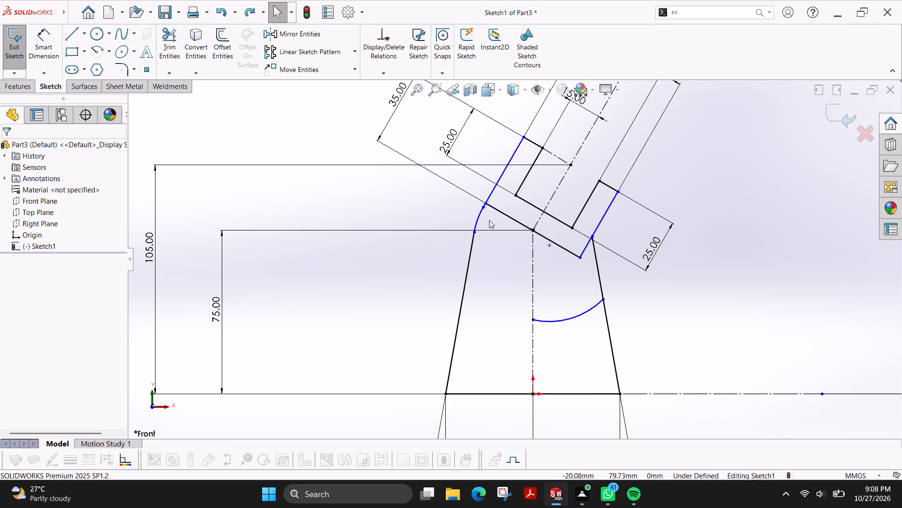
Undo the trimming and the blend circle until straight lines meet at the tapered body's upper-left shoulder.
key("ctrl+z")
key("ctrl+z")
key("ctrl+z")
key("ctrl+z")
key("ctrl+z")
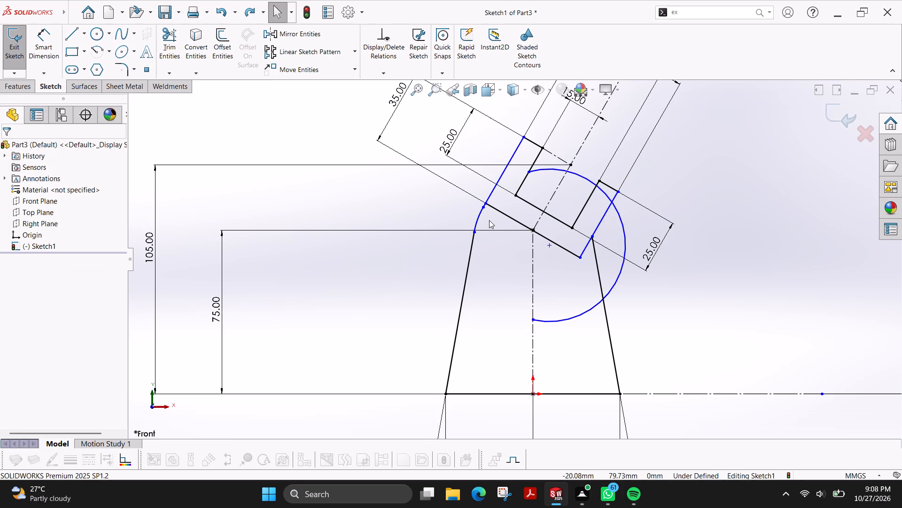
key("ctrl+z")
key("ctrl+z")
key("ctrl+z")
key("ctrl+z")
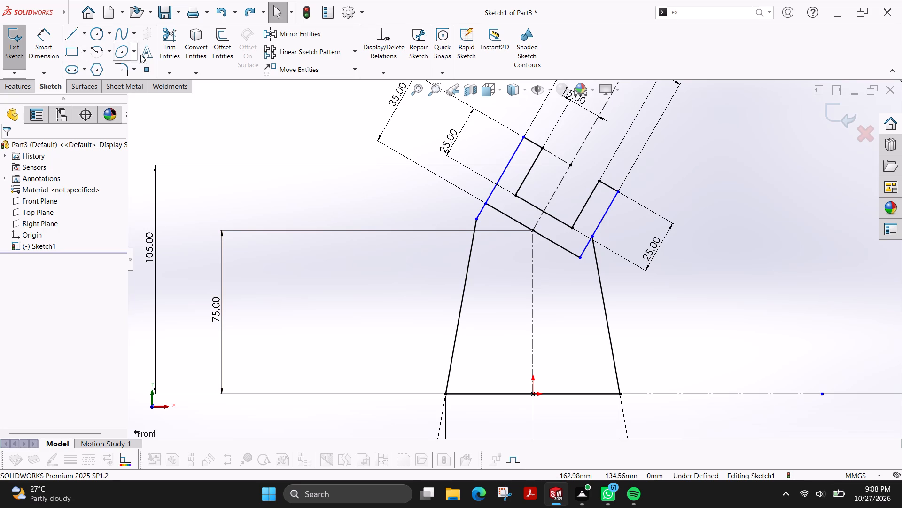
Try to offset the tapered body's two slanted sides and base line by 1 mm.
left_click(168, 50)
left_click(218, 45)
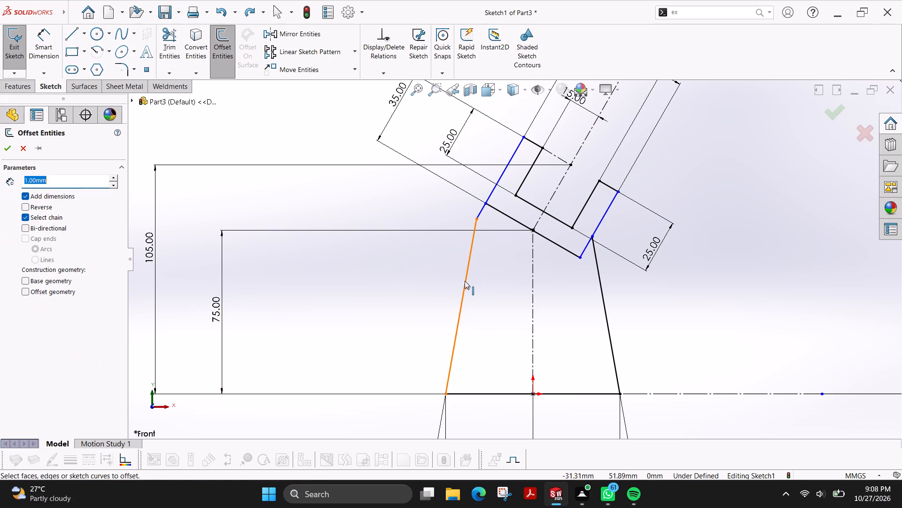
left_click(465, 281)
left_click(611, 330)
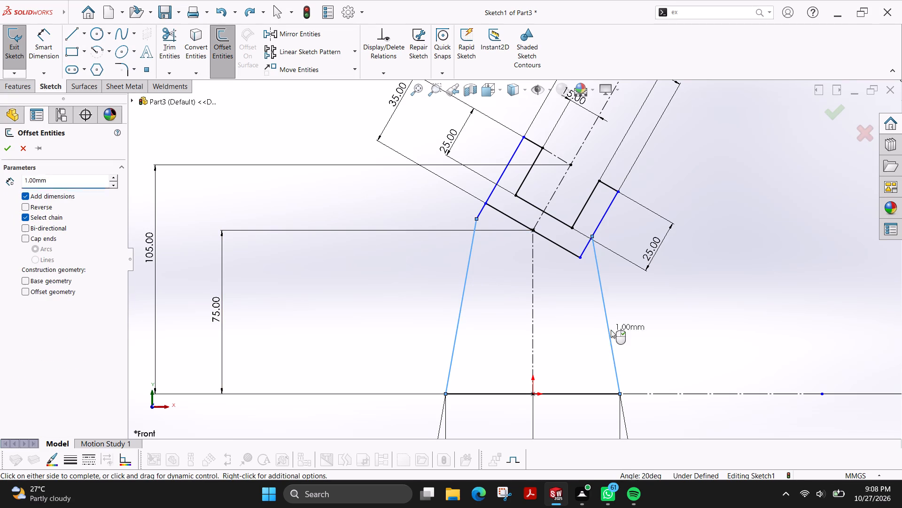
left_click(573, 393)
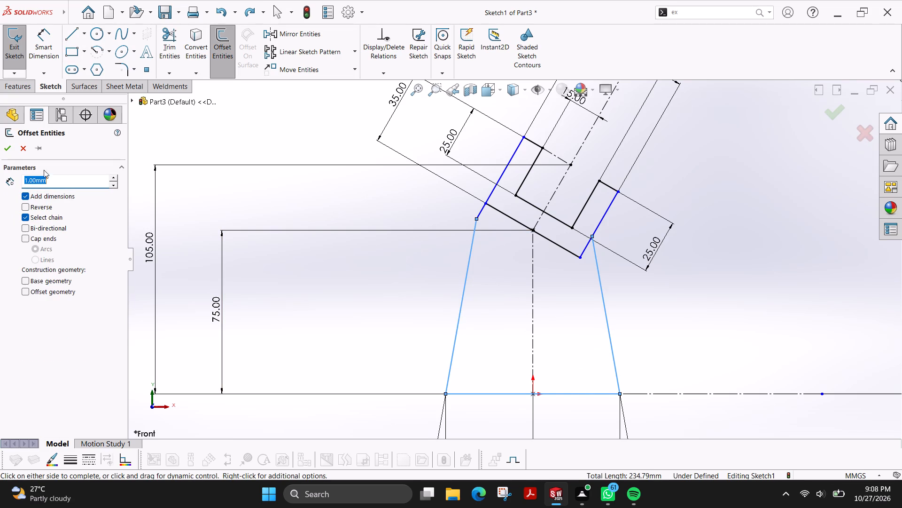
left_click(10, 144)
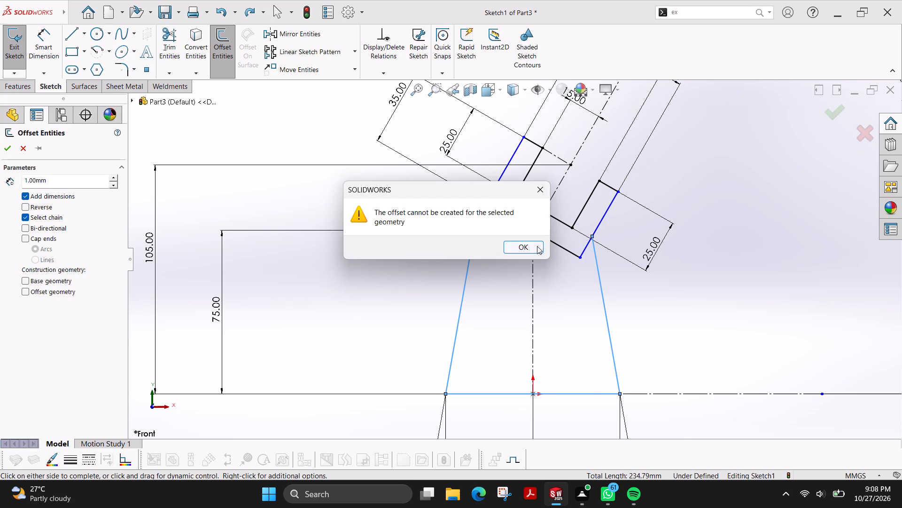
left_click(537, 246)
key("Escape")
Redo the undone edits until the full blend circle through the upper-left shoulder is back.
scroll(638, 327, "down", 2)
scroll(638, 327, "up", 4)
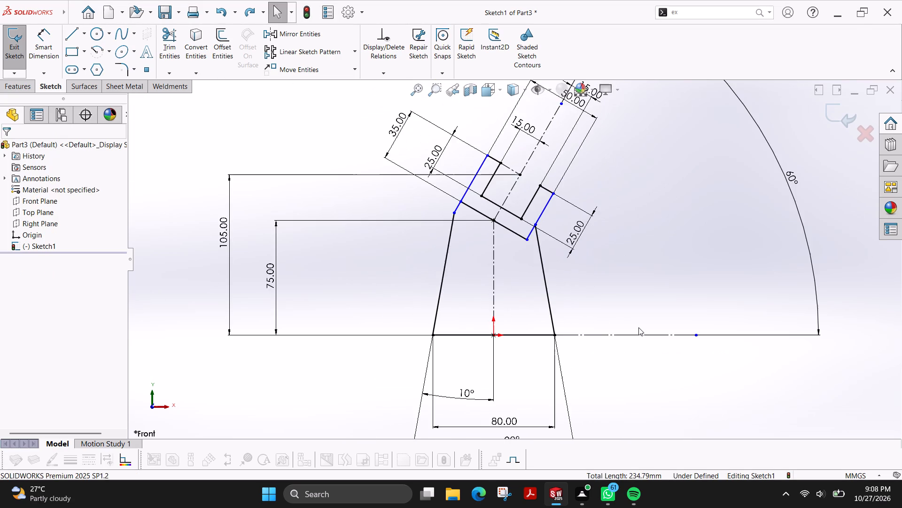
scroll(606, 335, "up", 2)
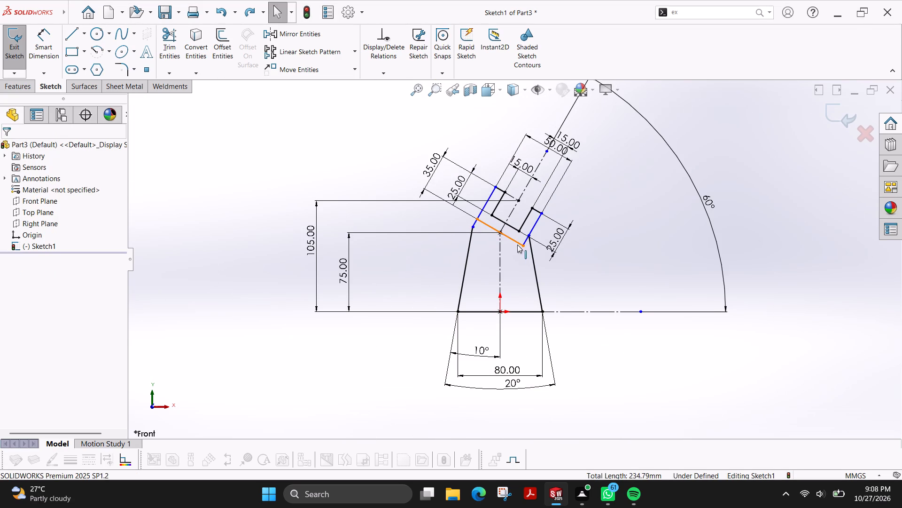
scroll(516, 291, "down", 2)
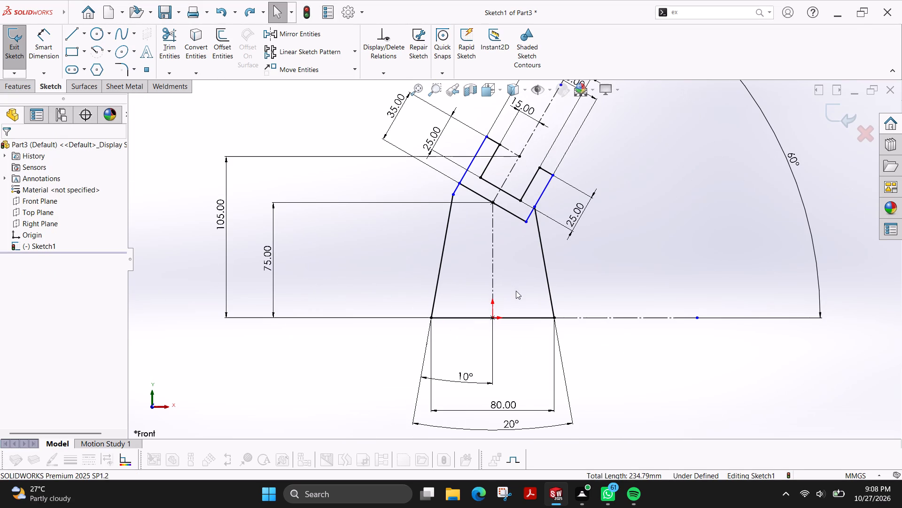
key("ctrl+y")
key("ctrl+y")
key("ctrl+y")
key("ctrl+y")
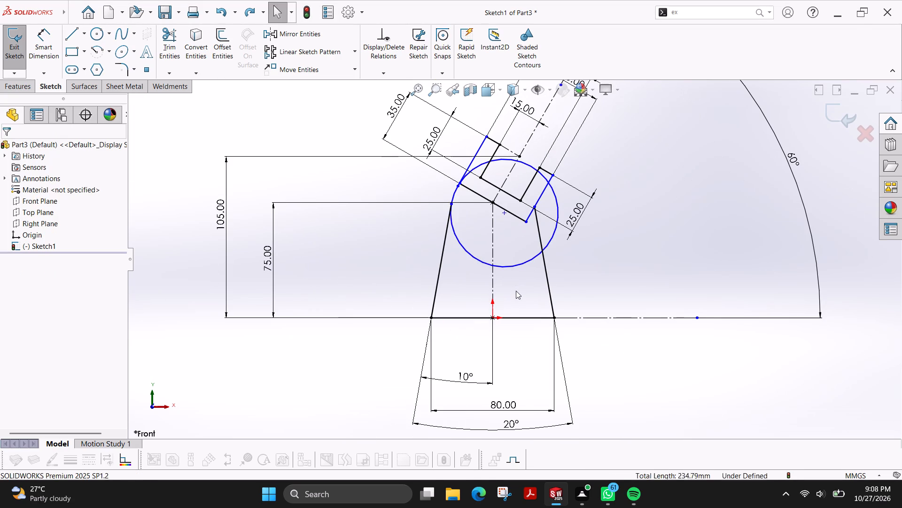
Redo the remaining undone edits until the trimmed shoulder arc and the 9 mm and 23 mm centerline circles are back.
key("ctrl+y")
key("ctrl+y")
key("ctrl+y")
key("ctrl+y")
key("ctrl+y")
key("ctrl+y")
key("ctrl+y")
key("ctrl+y")
key("ctrl+y")
key("ctrl+y")
key("ctrl+y")
key("ctrl+y")
key("ctrl+y")
key("ctrl+y")
key("ctrl+y")
key("ctrl+y")
key("ctrl+y")
key("ctrl+y")
key("ctrl+y")
key("ctrl+y")
key("ctrl+y")
key("ctrl+y")
key("ctrl+y")
key("ctrl+y")
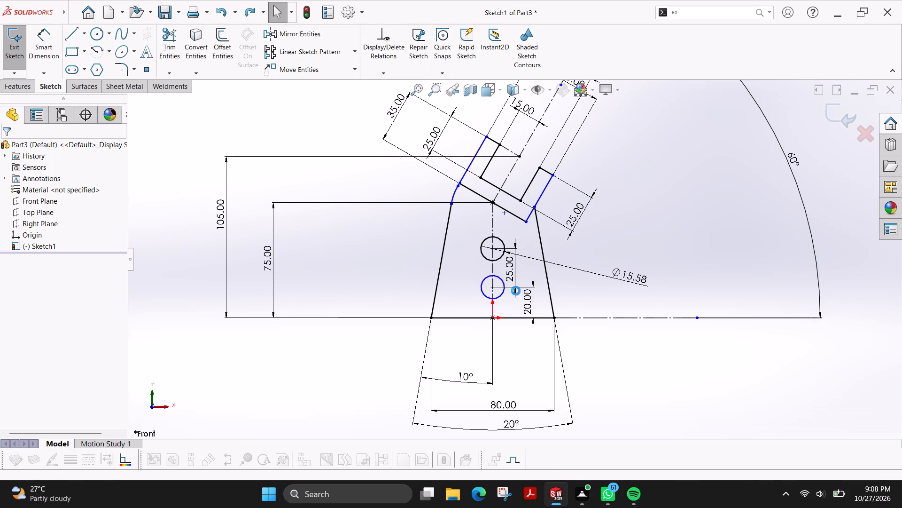
key("ctrl+y")
key("ctrl+y")
key("ctrl+y")
key("ctrl+y")
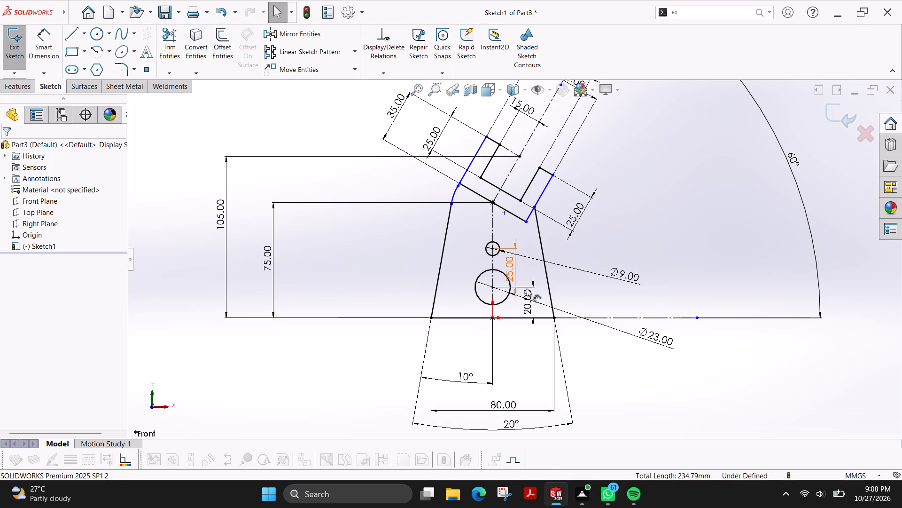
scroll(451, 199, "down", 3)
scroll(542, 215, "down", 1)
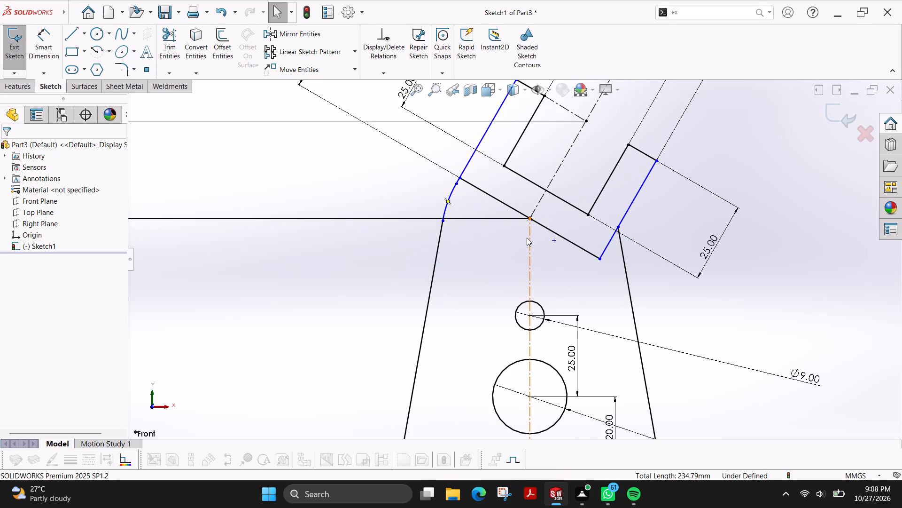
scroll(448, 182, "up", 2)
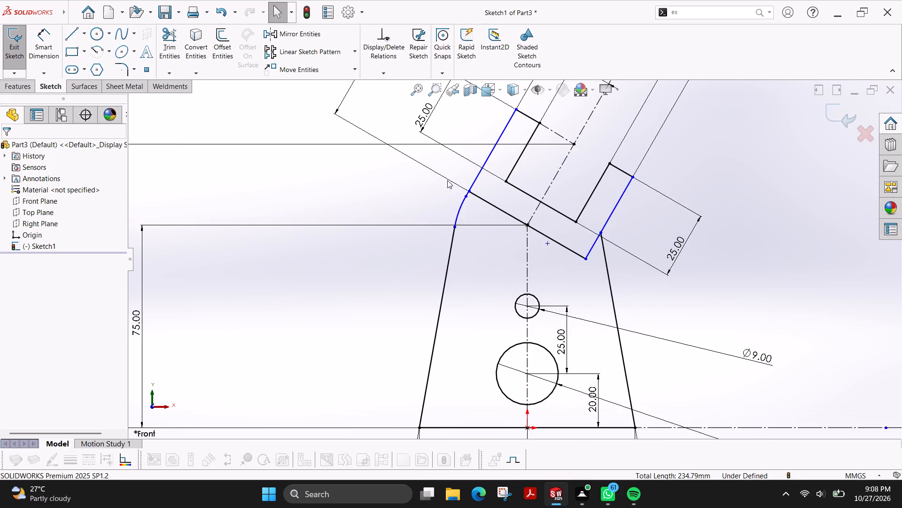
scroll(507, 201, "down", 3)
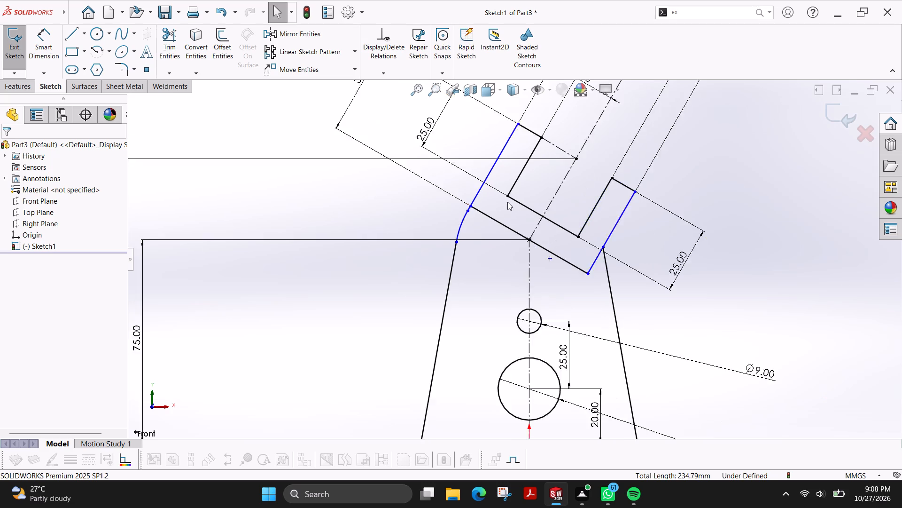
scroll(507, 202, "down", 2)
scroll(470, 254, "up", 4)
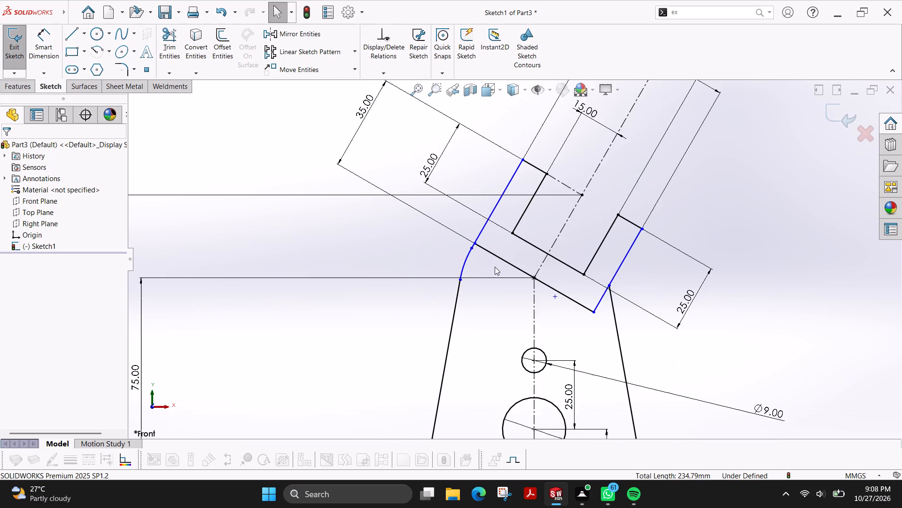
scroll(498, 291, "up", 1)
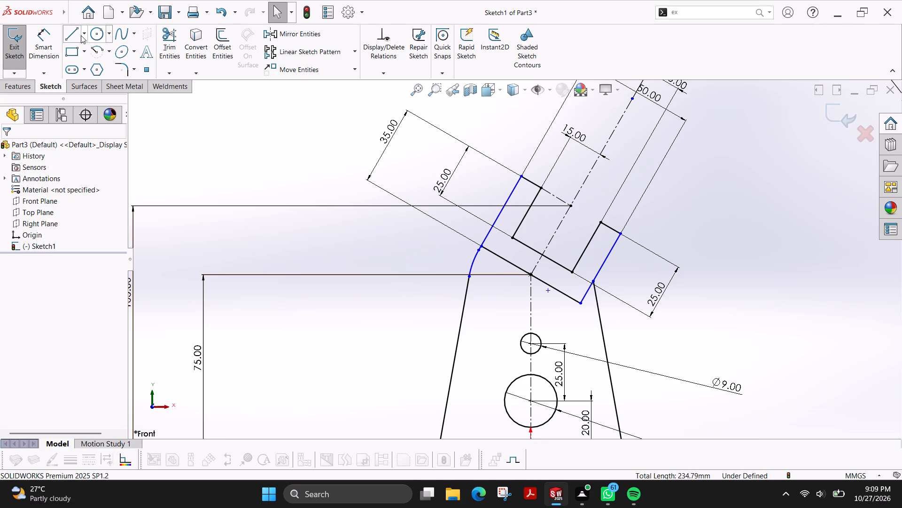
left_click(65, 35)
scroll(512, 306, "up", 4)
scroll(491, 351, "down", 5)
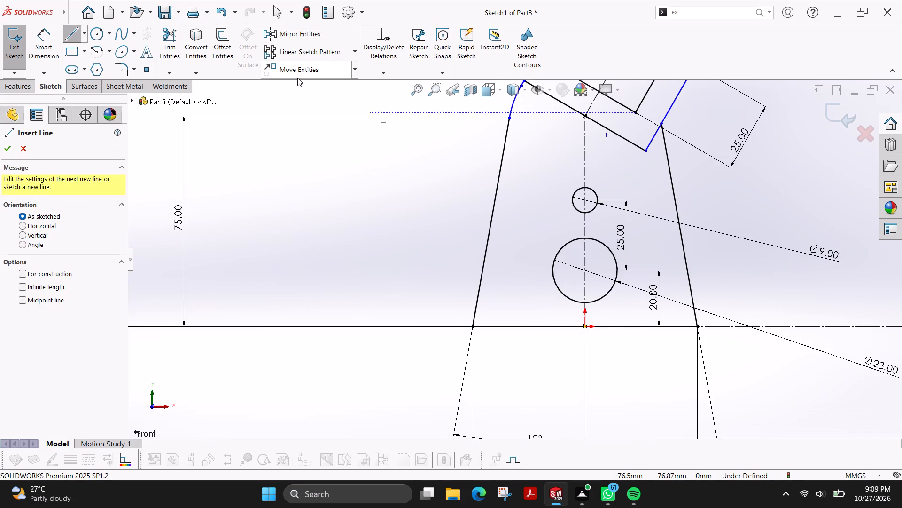
Copy the tapered body's left slanted side from its lower corner to a point slightly inward on the base line.
left_click(355, 69)
left_click(307, 102)
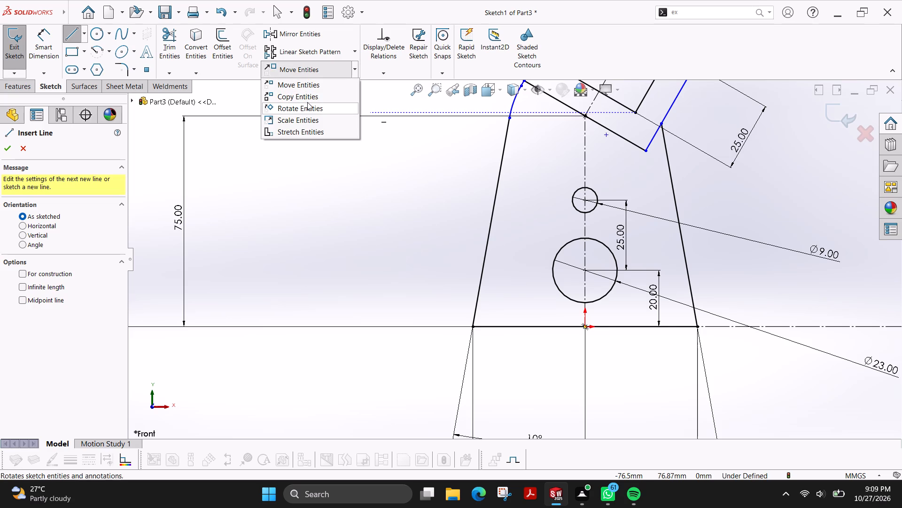
left_click(495, 207)
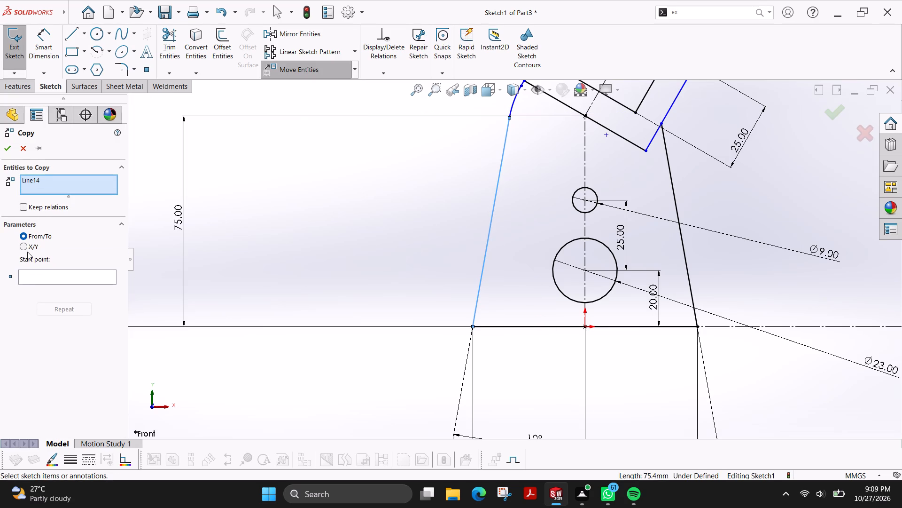
left_click(41, 275)
scroll(538, 337, "down", 3)
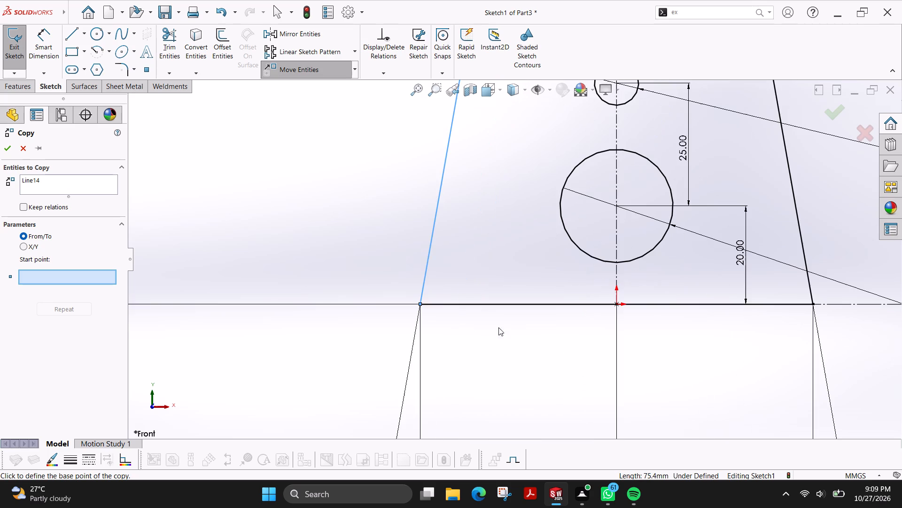
left_click(420, 304)
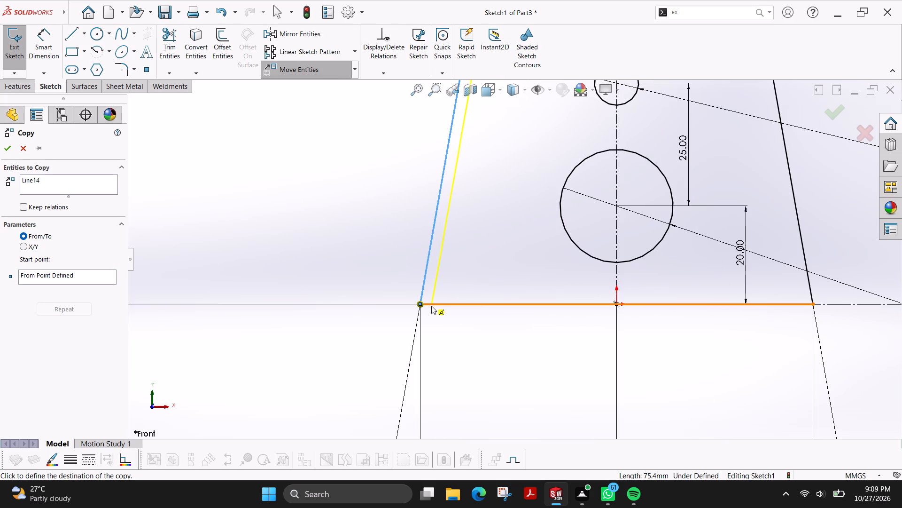
left_click(431, 305)
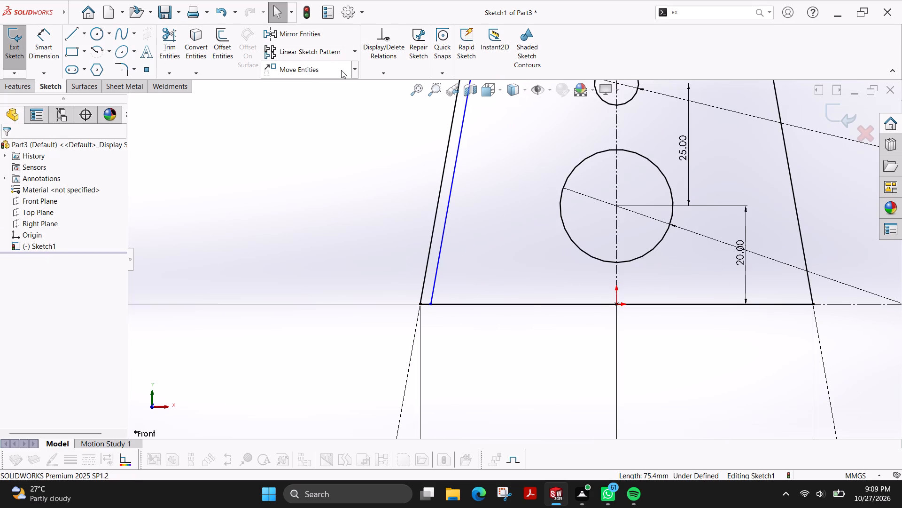
Copy the upper-left shoulder arc from its lower end onto the top end of the copied left slanted line.
left_click(356, 67)
left_click(322, 96)
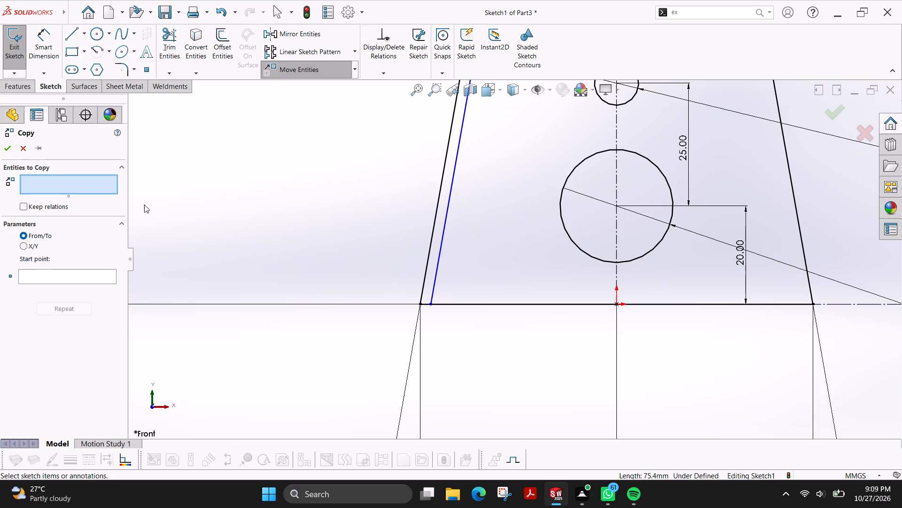
scroll(473, 153, "up", 3)
scroll(554, 130, "up", 2)
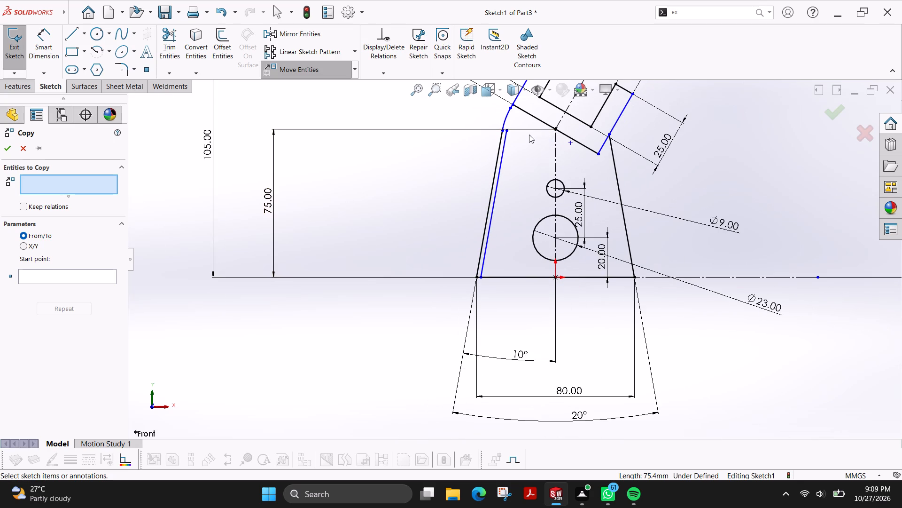
scroll(527, 133, "down", 5)
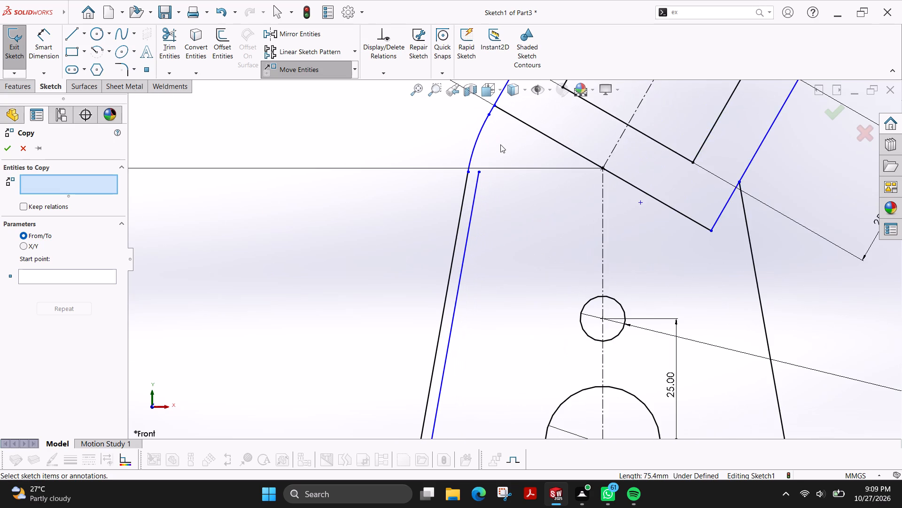
scroll(491, 151, "down", 3)
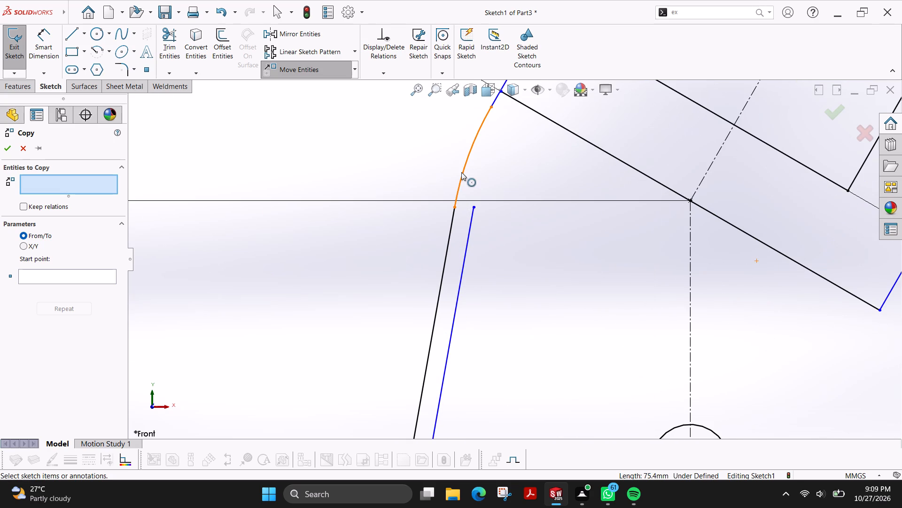
left_click(462, 172)
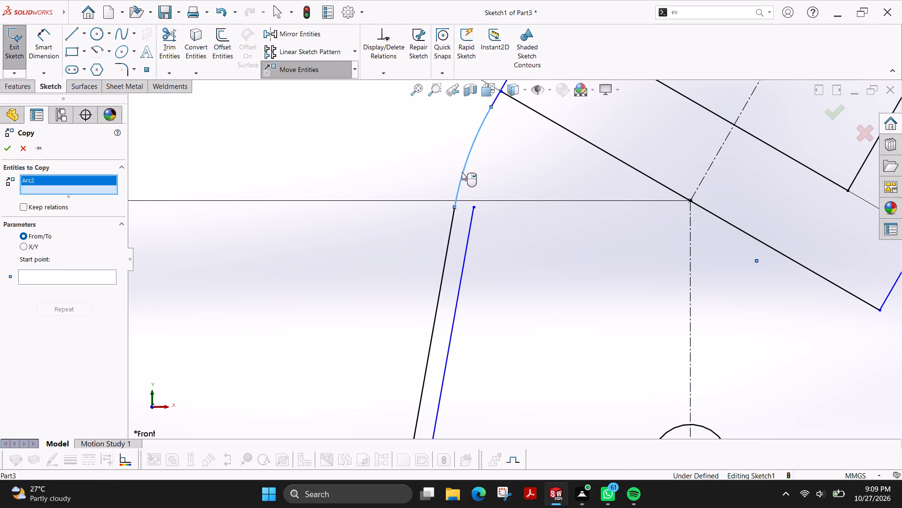
left_click(79, 275)
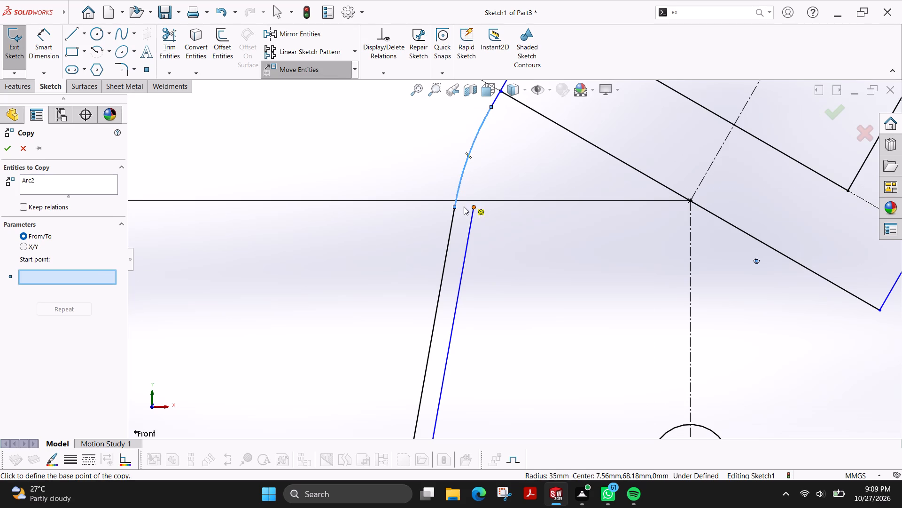
left_click(455, 206)
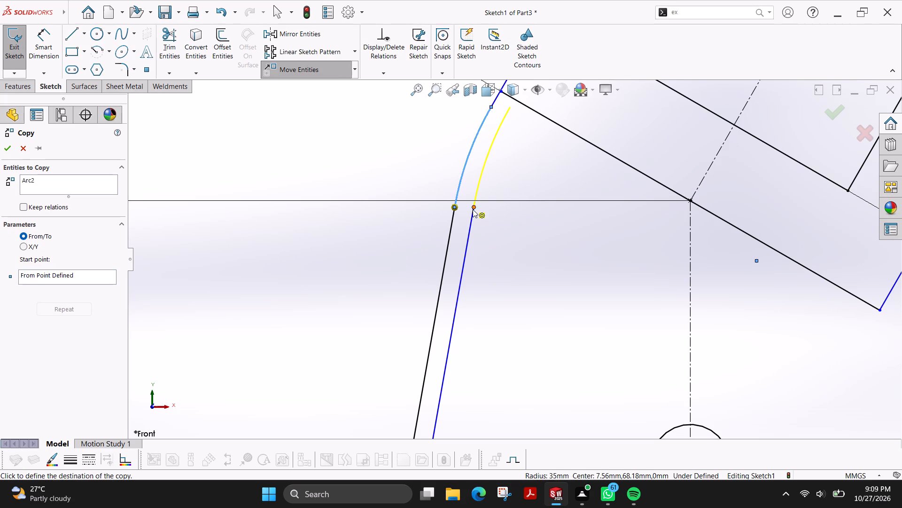
left_click(473, 209)
Copy the tapered body's right slanted side from its lower corner to a point slightly inward on the base line.
scroll(531, 153, "up", 2)
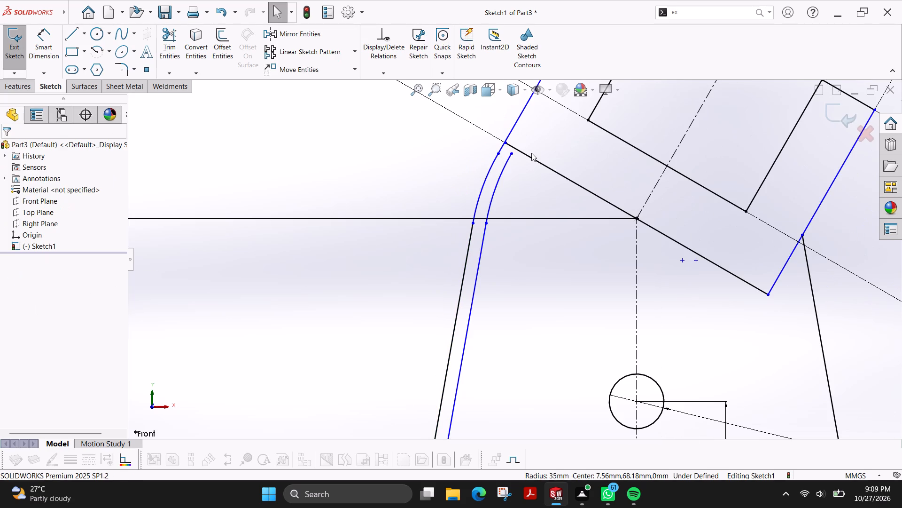
scroll(524, 273, "up", 3)
scroll(554, 346, "up", 4)
scroll(536, 325, "down", 2)
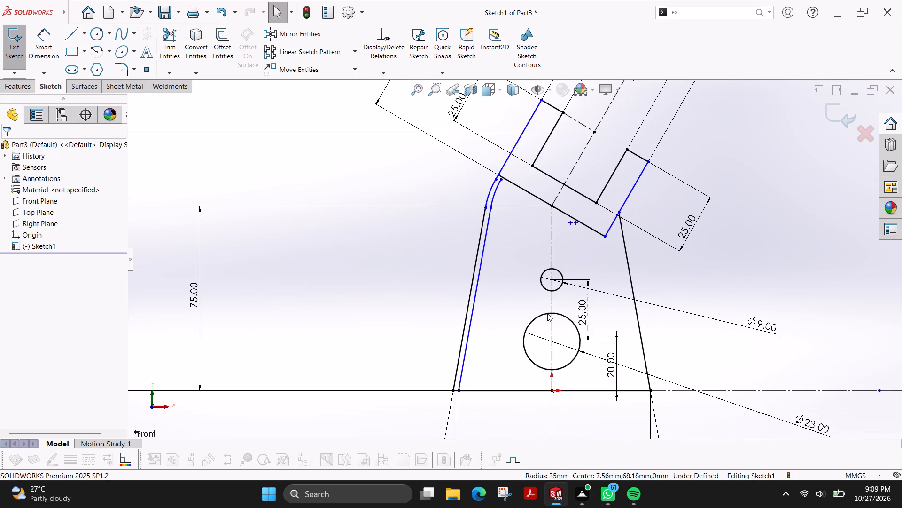
left_click(357, 71)
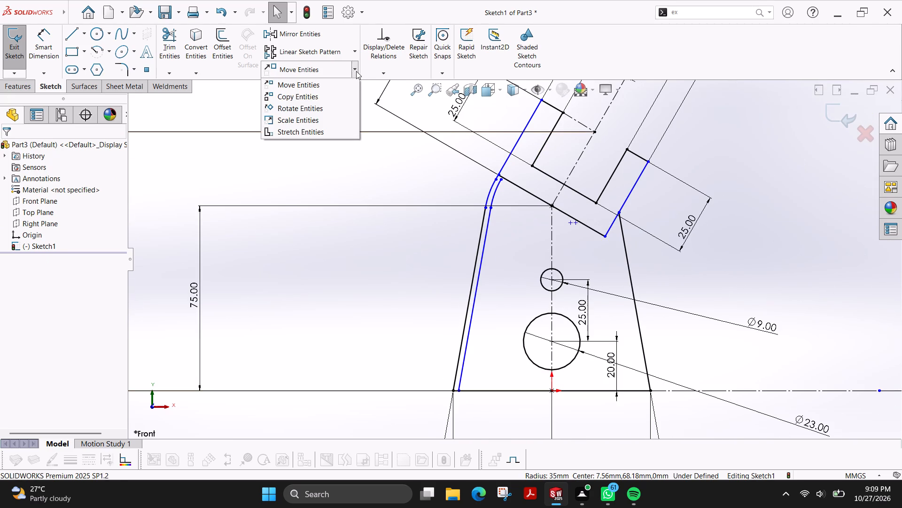
left_click(325, 96)
left_click(631, 281)
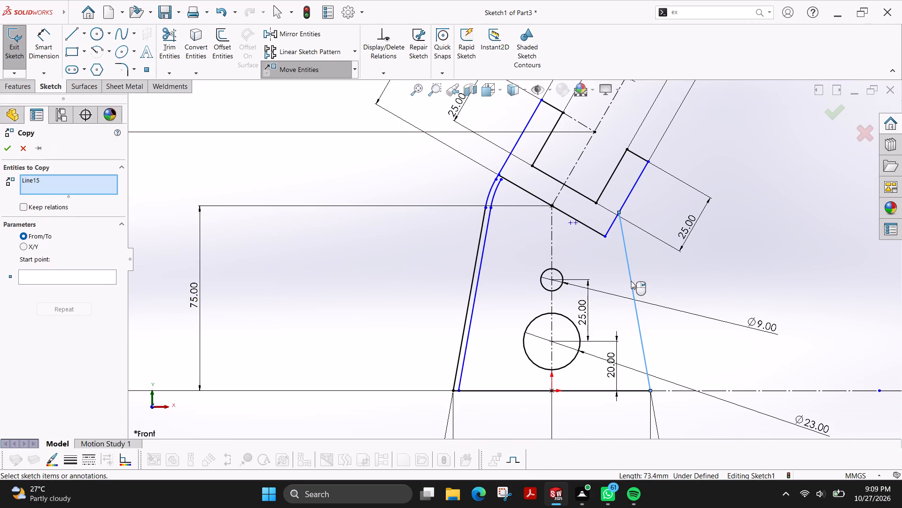
left_click(81, 273)
scroll(653, 388, "down", 5)
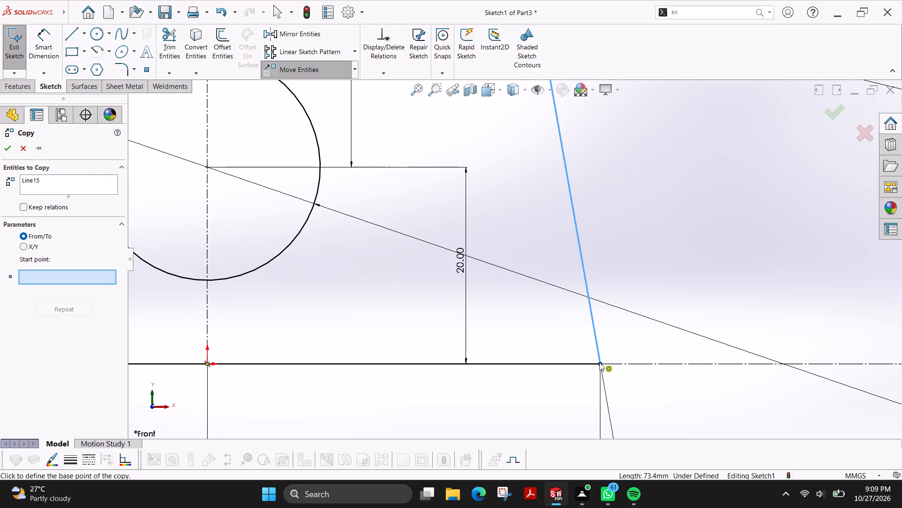
left_click(599, 363)
left_click(590, 365)
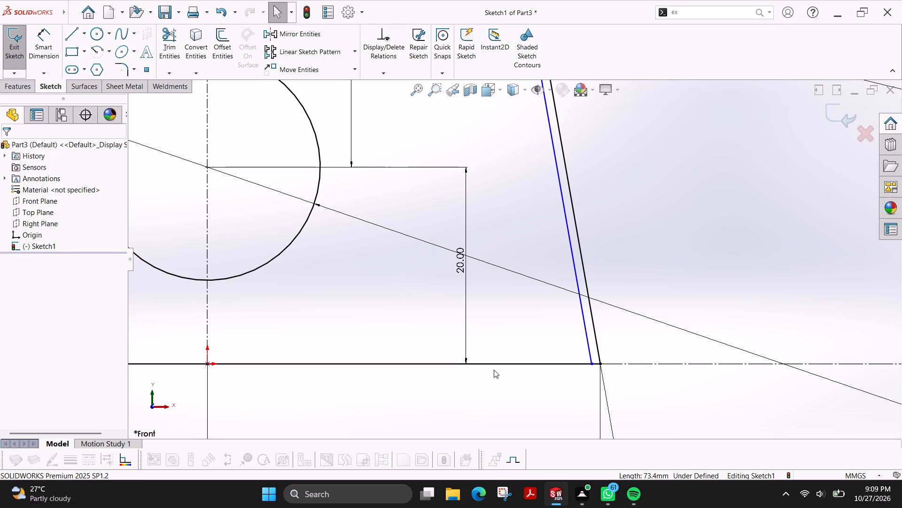
Copy the tapered body's base line from its left corner to a point slightly higher on the left slanted side.
scroll(330, 357, "up", 5)
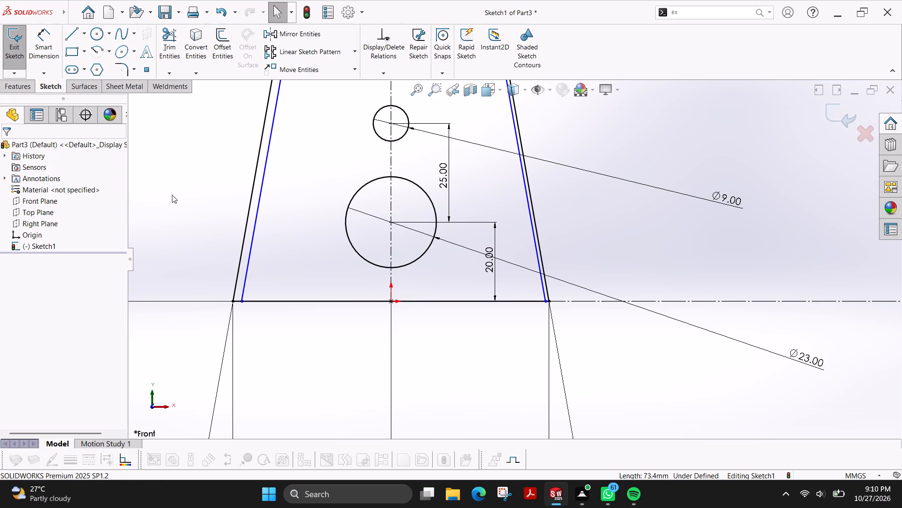
left_click(353, 75)
left_click(290, 94)
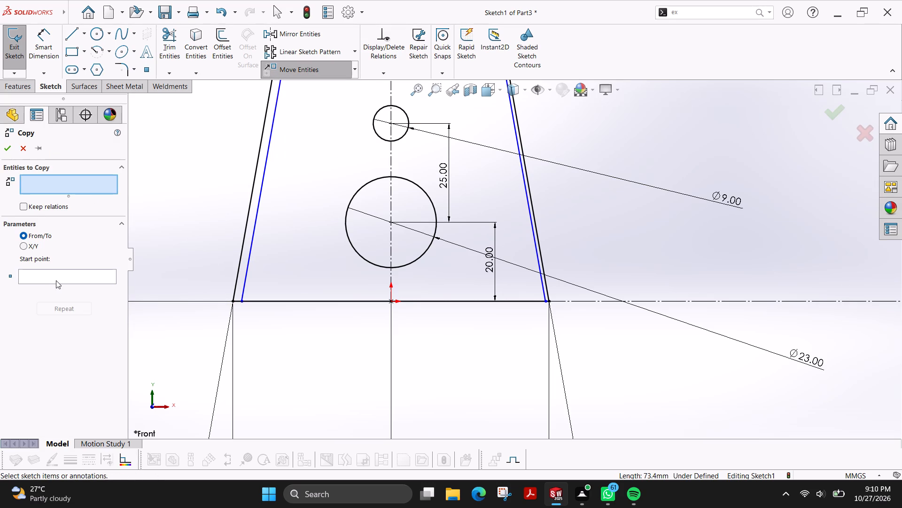
left_click(57, 279)
left_click(312, 300)
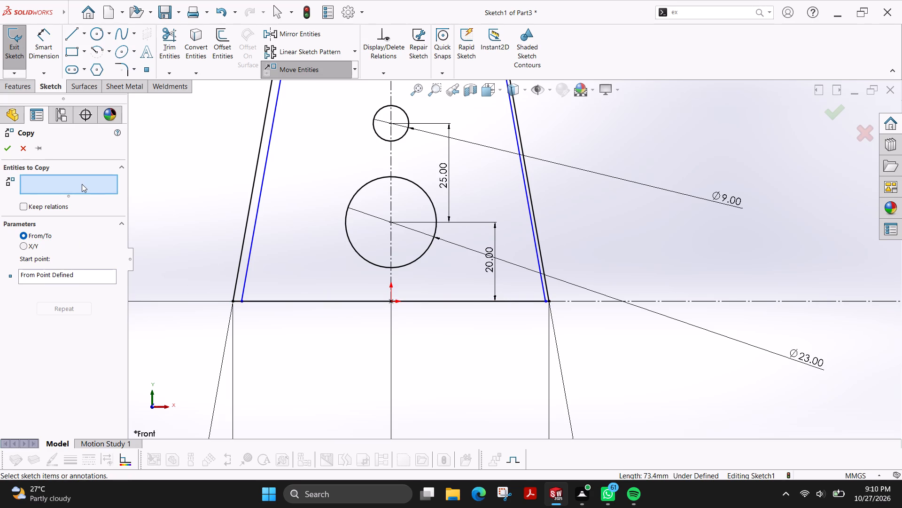
left_click(81, 184)
left_click(311, 301)
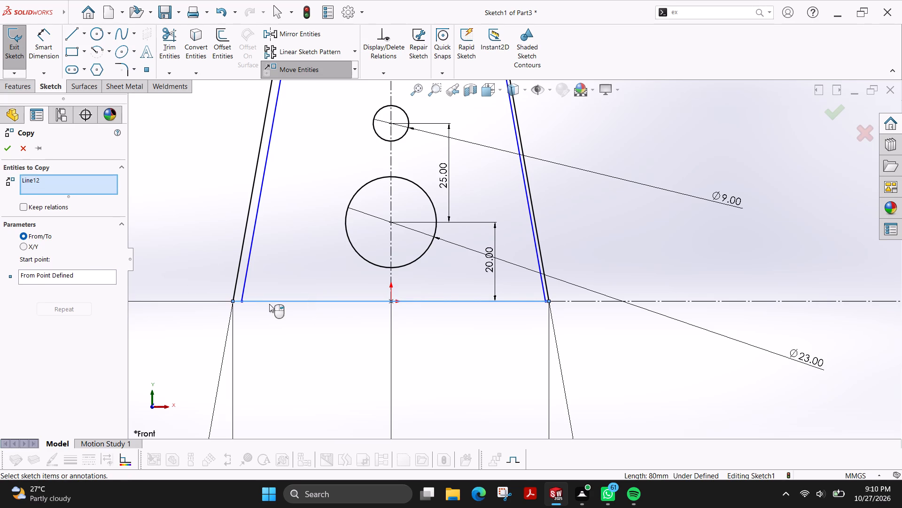
left_click(83, 276)
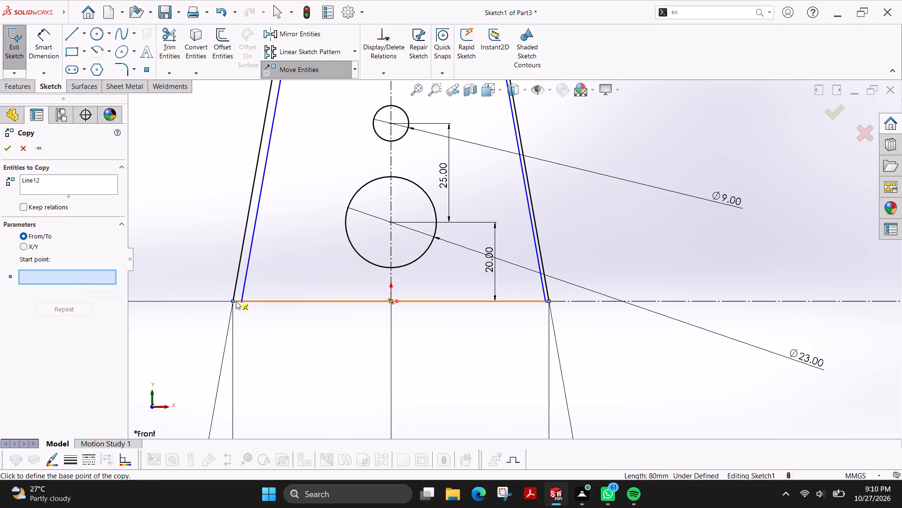
left_click(232, 301)
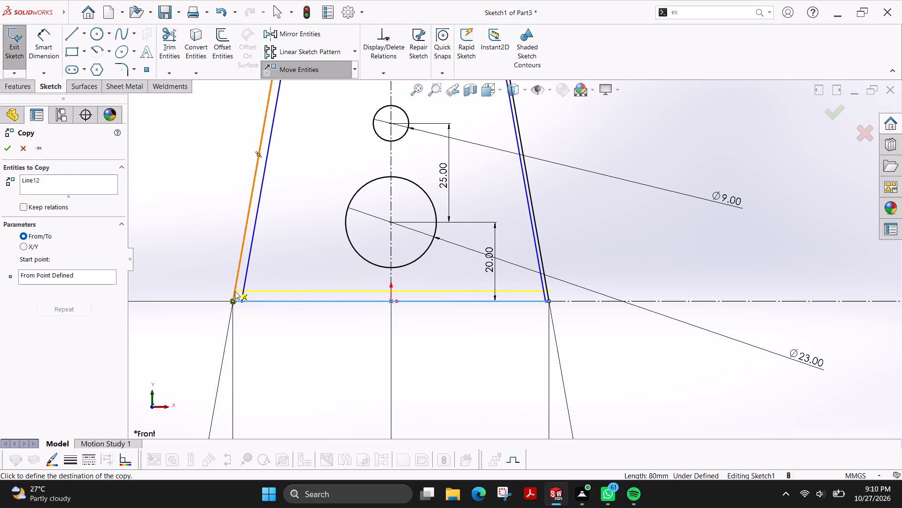
left_click(235, 291)
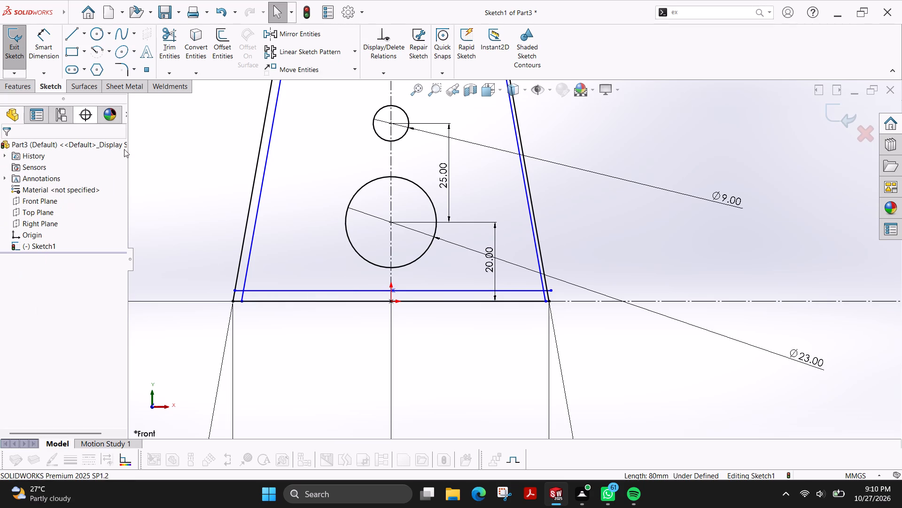
scroll(487, 132, "up", 3)
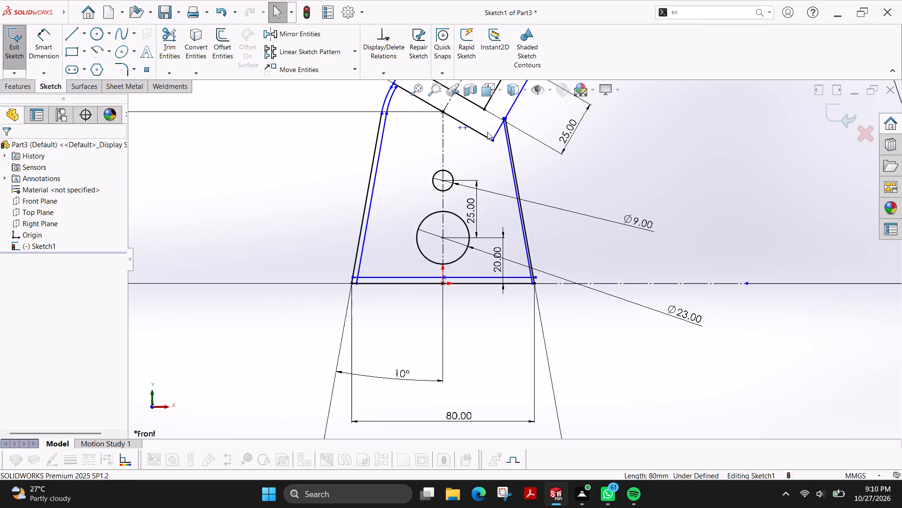
scroll(528, 153, "down", 3)
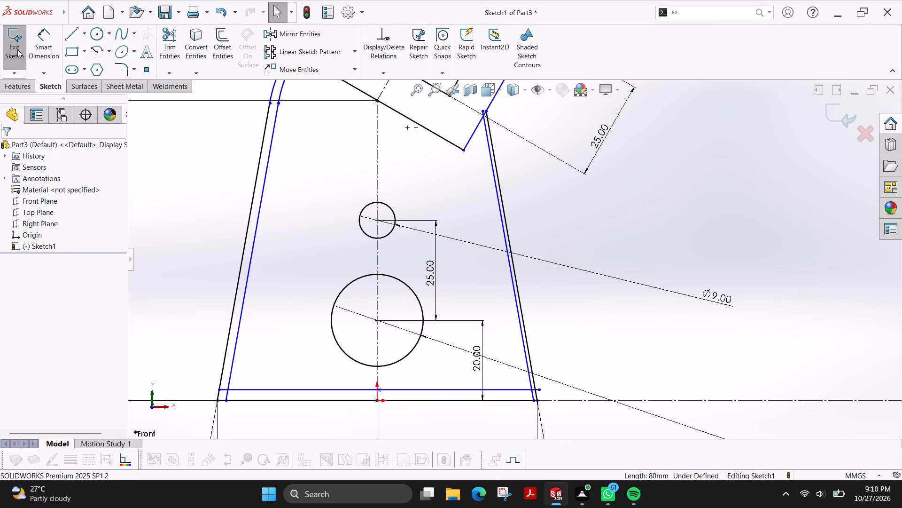
Dimension the gap between the body's left slanted side and its copied inner line at 3 mm.
left_click(55, 43)
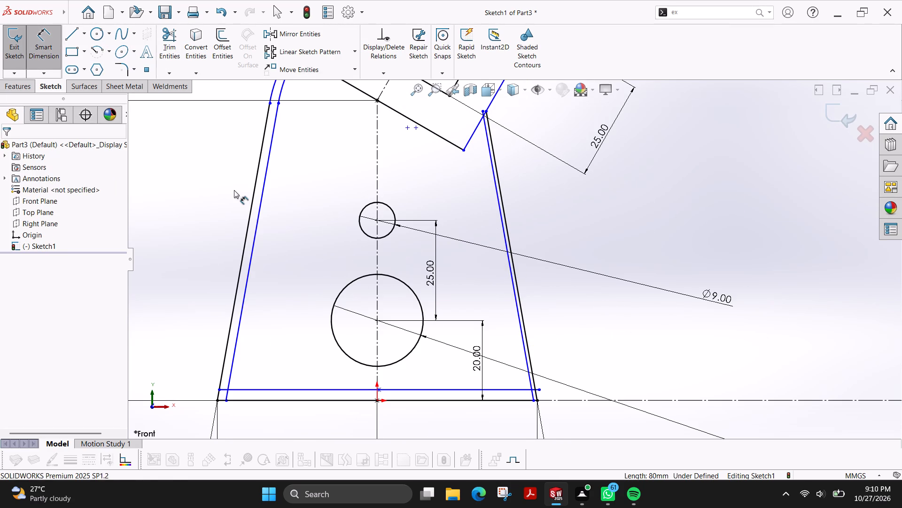
left_click(258, 169)
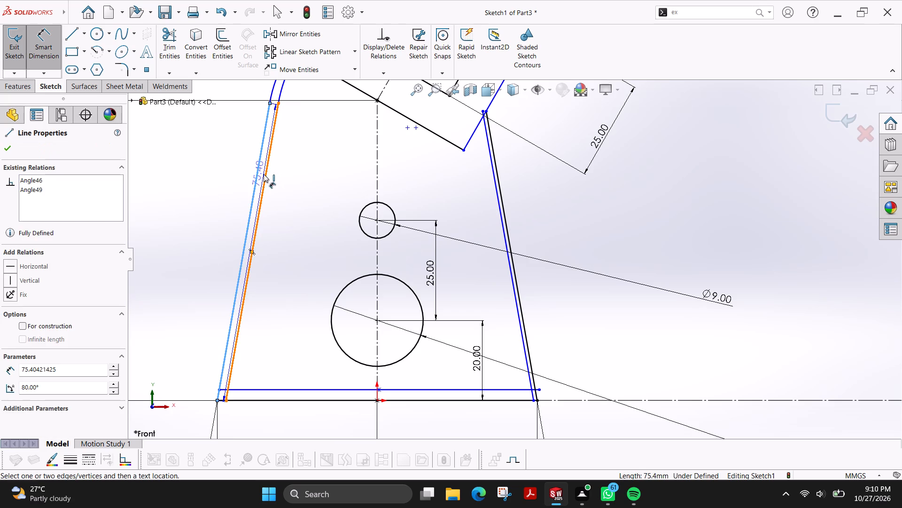
left_click(264, 175)
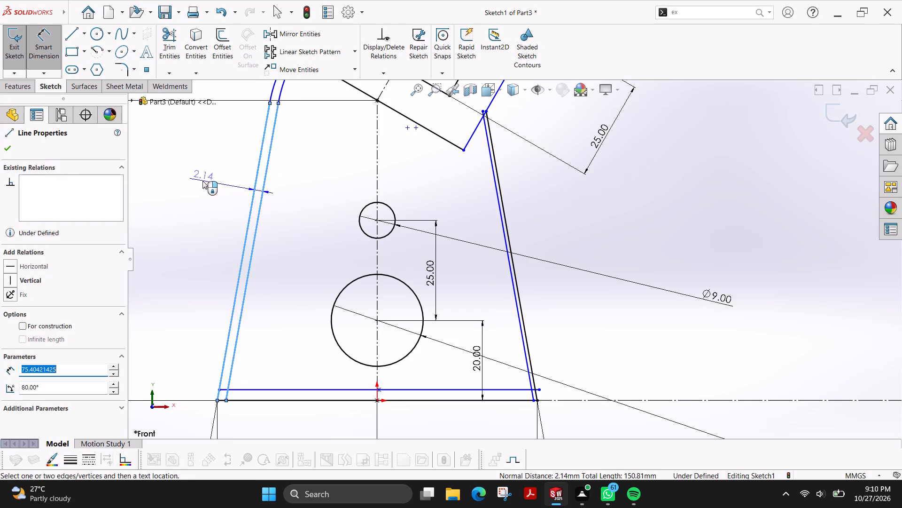
left_click(202, 181)
key("3")
key("Return")
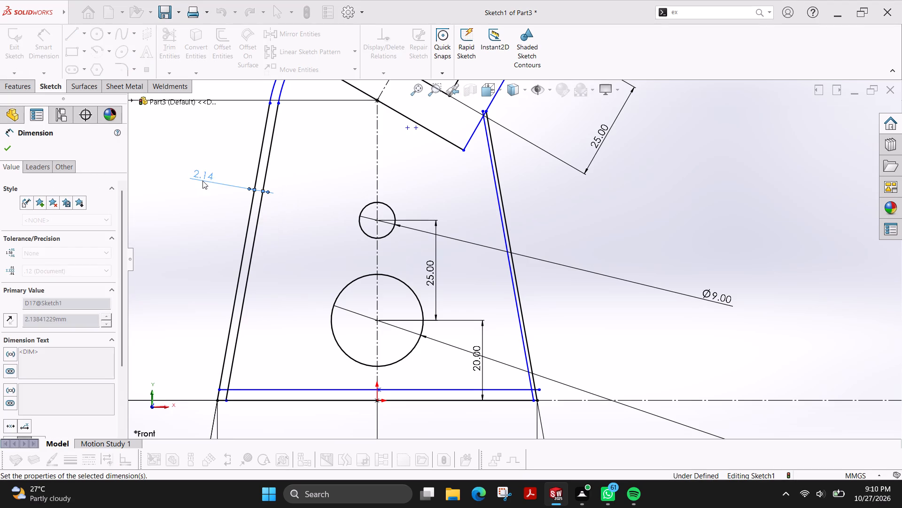
Dimension the gap between the body's right slanted side and its copied inner line at 3 mm.
scroll(300, 138, "up", 2)
scroll(502, 214, "down", 5)
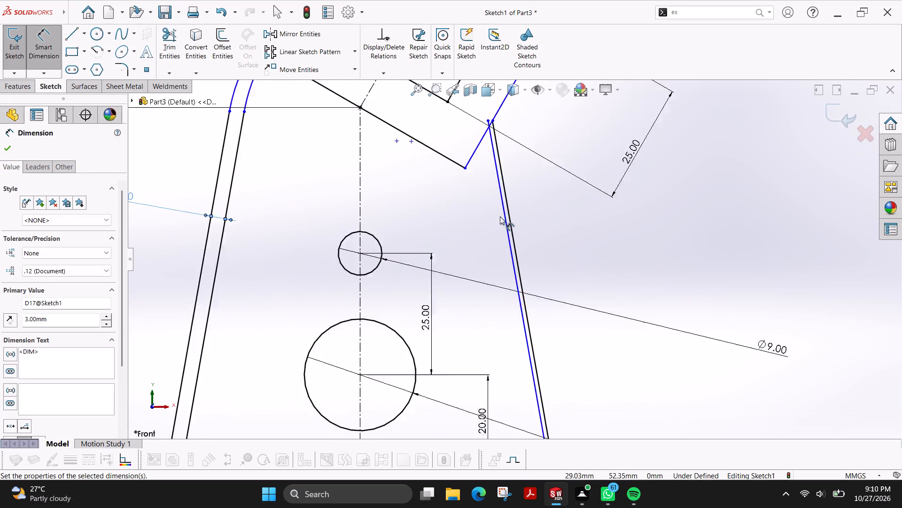
left_click(514, 248)
left_click(522, 248)
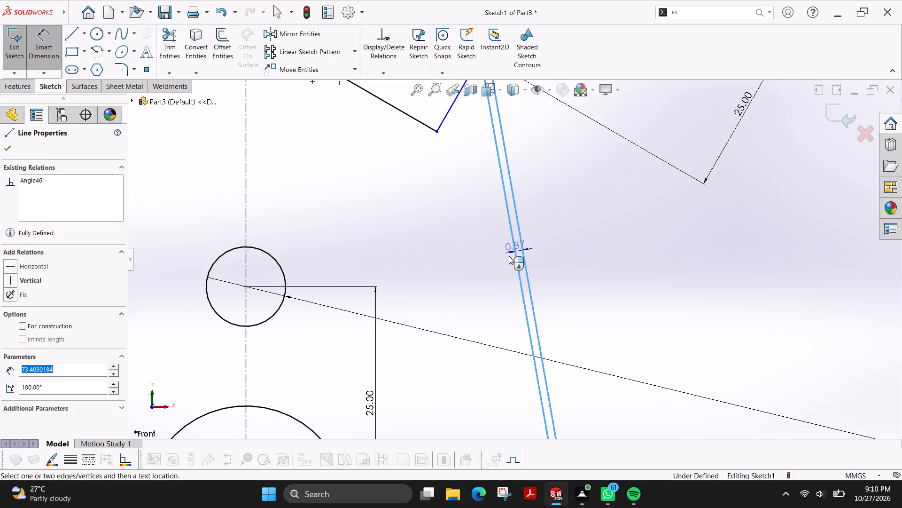
left_click(581, 262)
key("3")
key("Return")
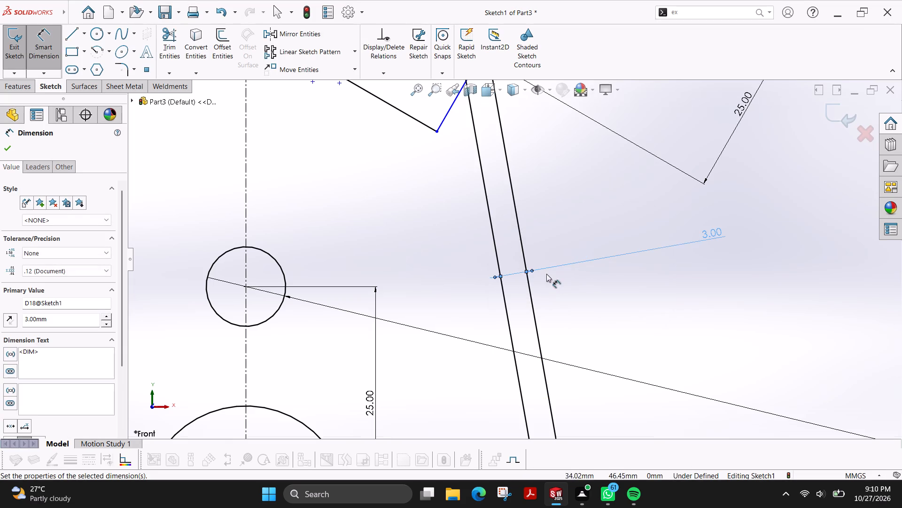
Dimension the gap between the body's base line and the copied line above it at 3 mm.
scroll(528, 316, "up", 4)
scroll(509, 354, "up", 3)
scroll(517, 371, "down", 4)
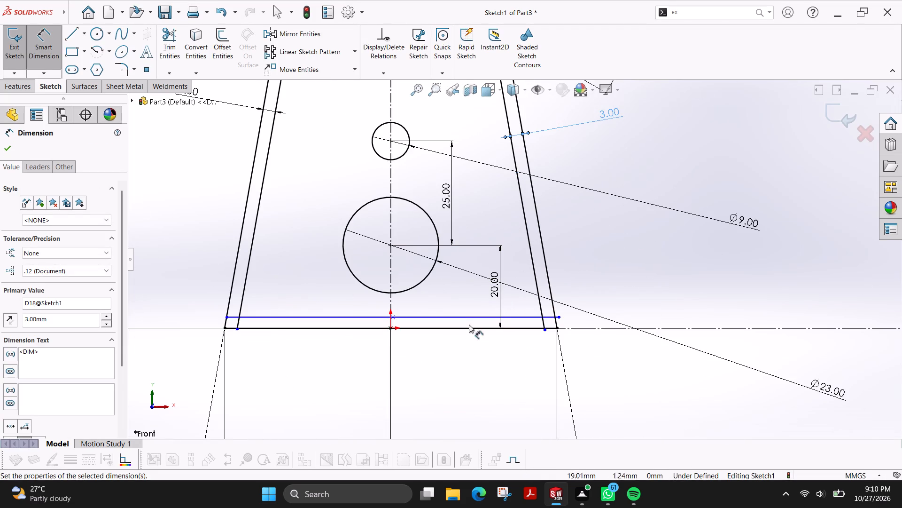
left_click(327, 326)
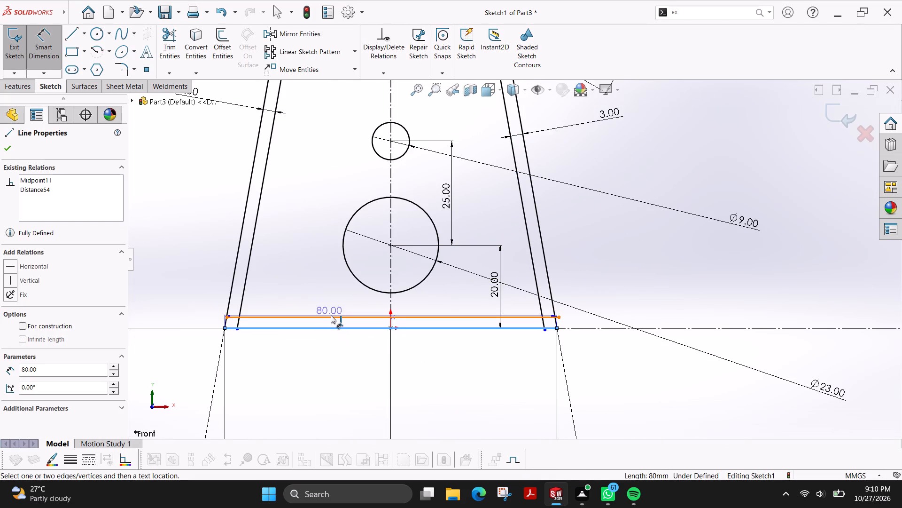
left_click(331, 315)
left_click(311, 353)
key("3")
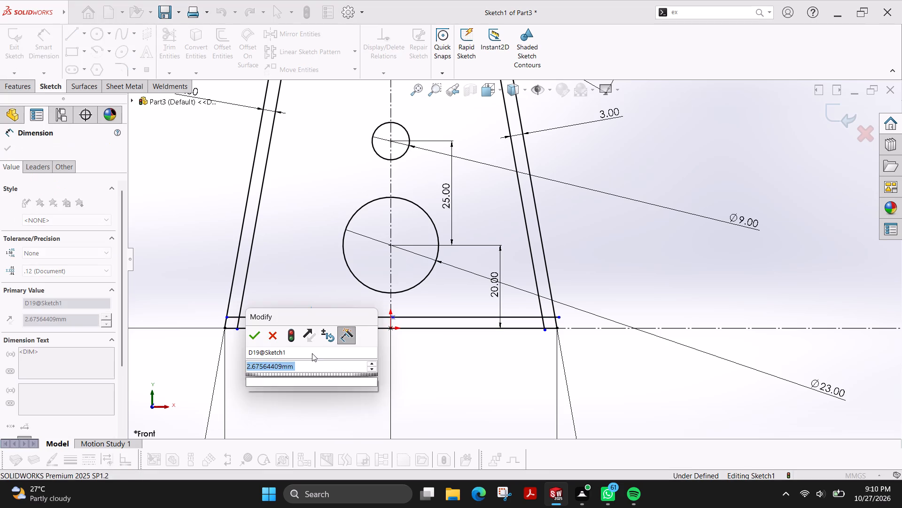
key("Return")
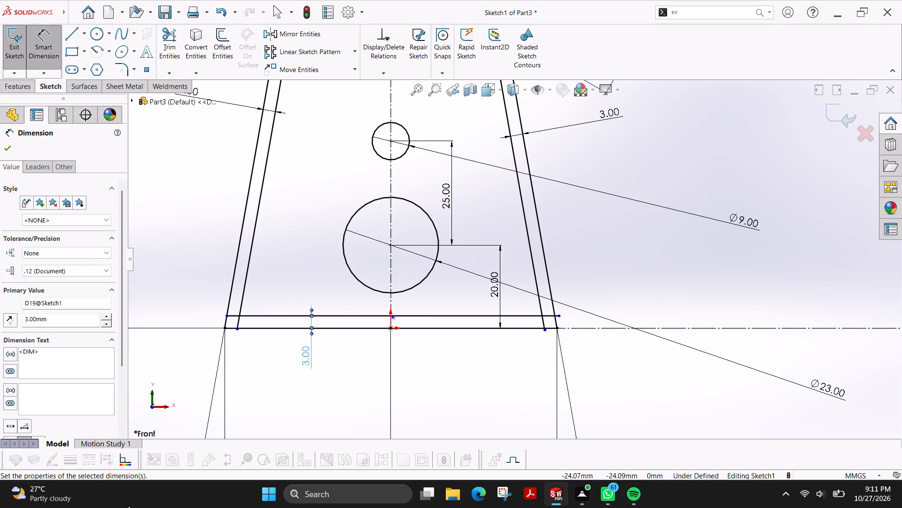
Trim the overshooting ends of the inner base line and inner slanted lines at both lower inner corners.
left_click(170, 40)
scroll(282, 279, "down", 4)
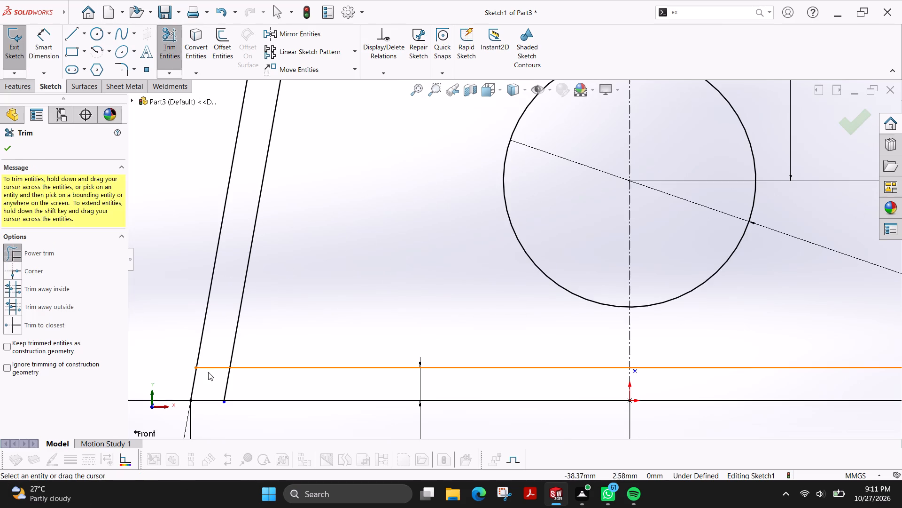
left_click_drag(215, 351, 244, 387)
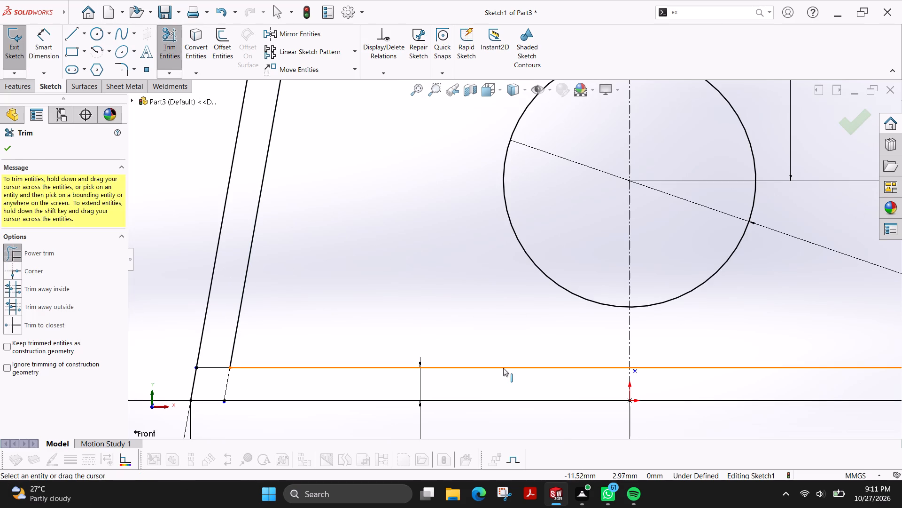
scroll(503, 368, "up", 4)
scroll(867, 301, "down", 4)
left_click_drag(515, 294, 521, 319)
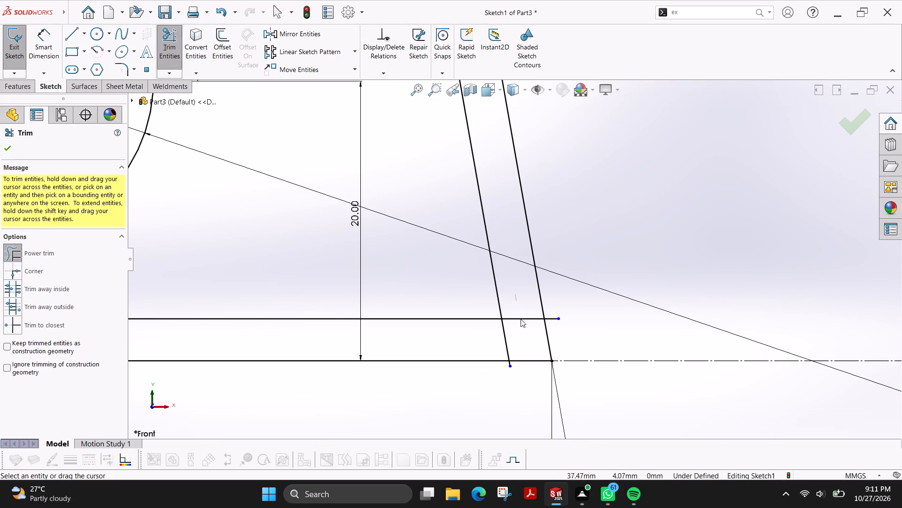
left_click_drag(521, 319, 484, 351)
left_click_drag(554, 310, 558, 325)
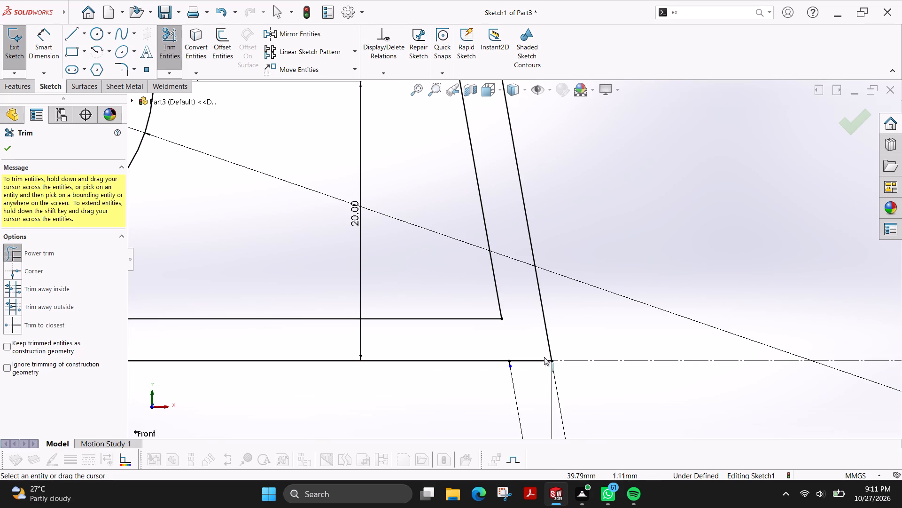
scroll(521, 367, "down", 6)
left_click_drag(495, 323, 459, 323)
scroll(451, 346, "up", 4)
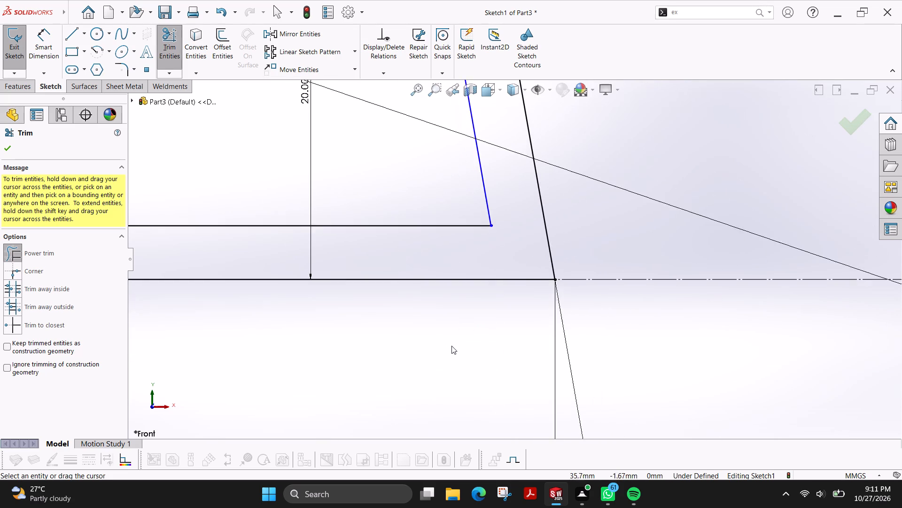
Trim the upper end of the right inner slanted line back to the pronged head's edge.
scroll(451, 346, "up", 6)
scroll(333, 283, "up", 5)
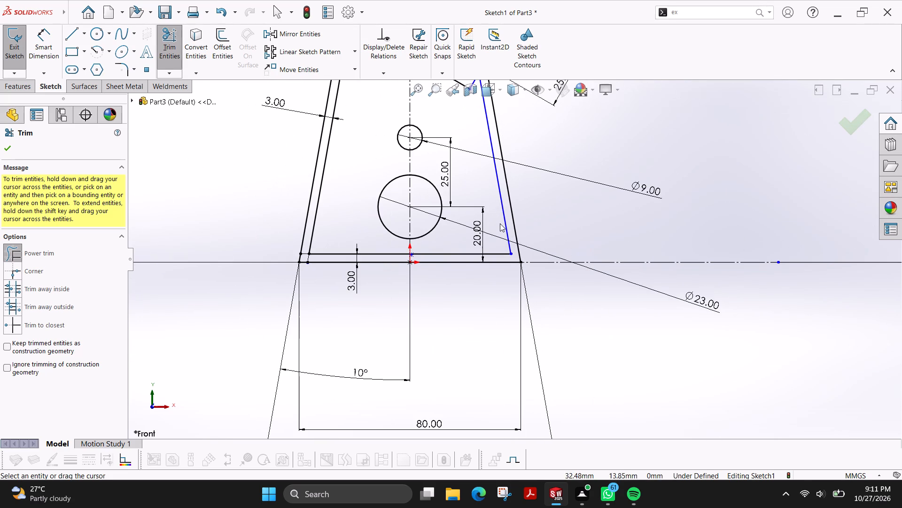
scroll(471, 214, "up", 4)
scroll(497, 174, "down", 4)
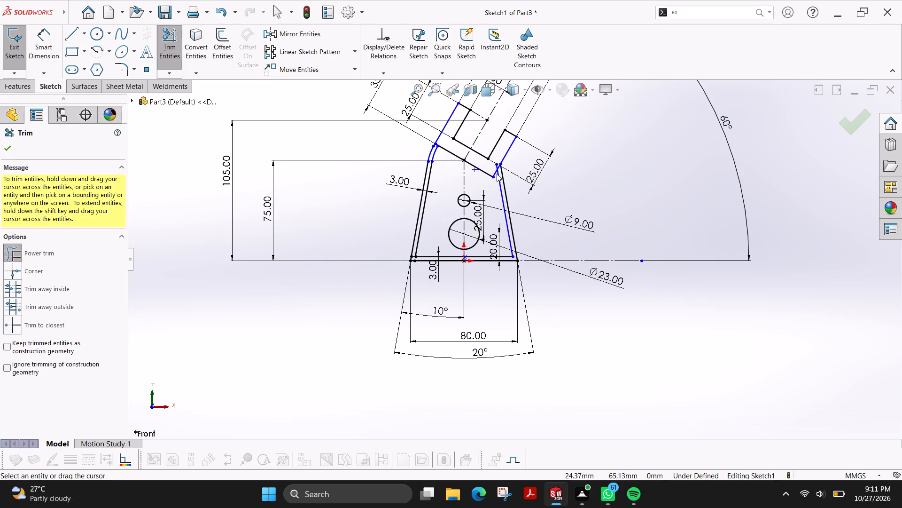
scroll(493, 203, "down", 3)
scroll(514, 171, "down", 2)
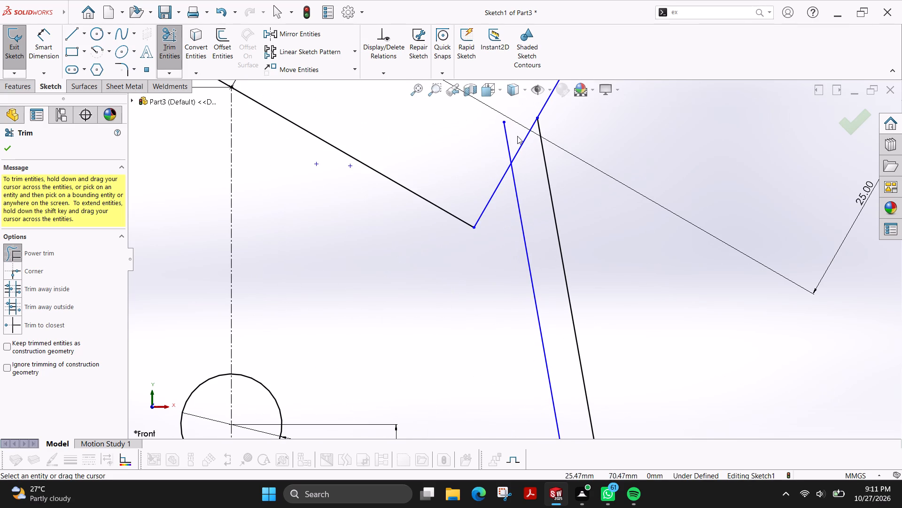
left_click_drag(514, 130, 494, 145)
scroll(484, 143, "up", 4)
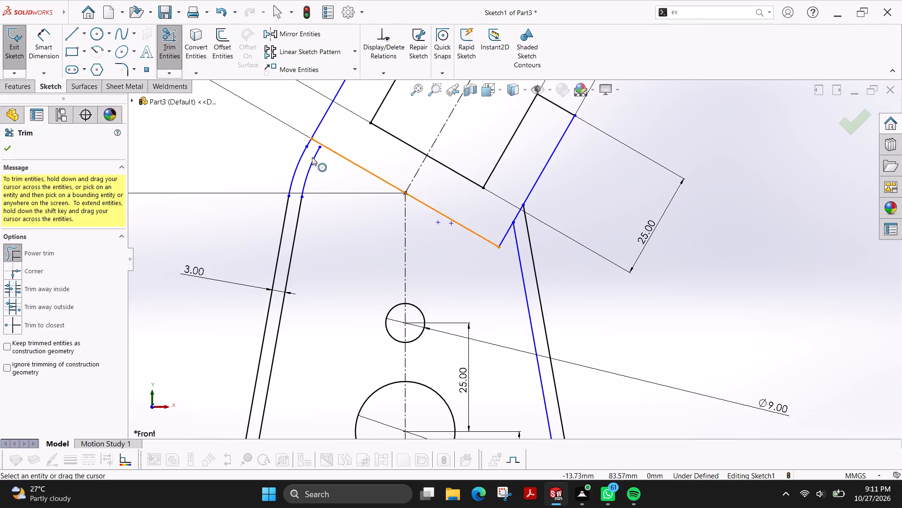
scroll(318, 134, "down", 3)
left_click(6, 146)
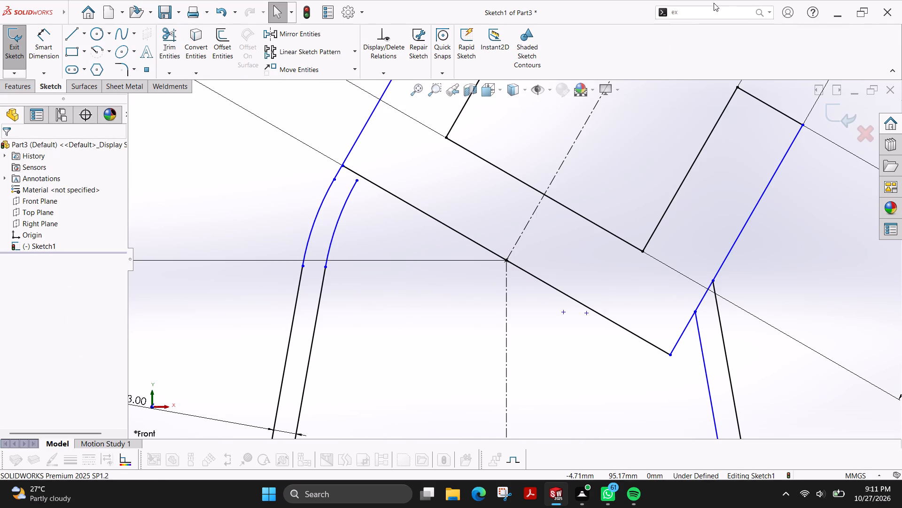
Extend the inner shoulder arc up to the slanted lower edge of the pronged head using Extend Entities.
left_click(702, 8)
type("ex")
left_click(700, 97)
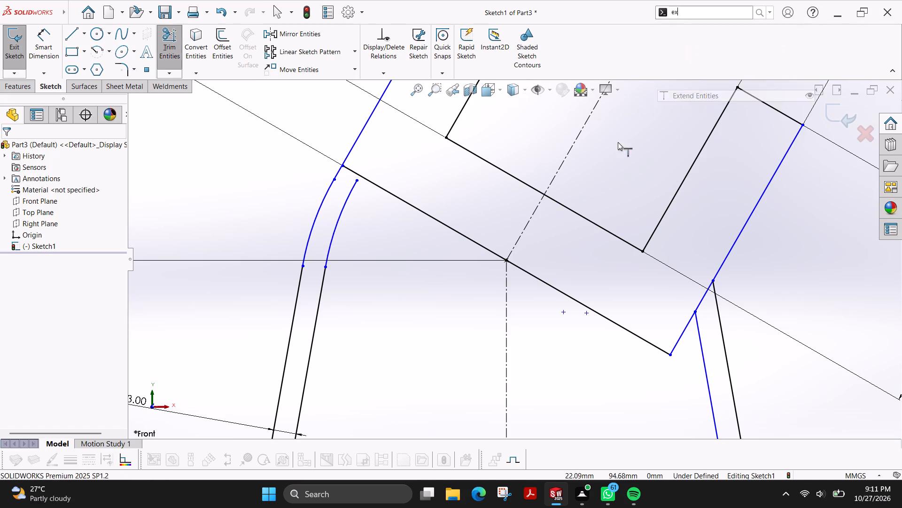
left_click(344, 202)
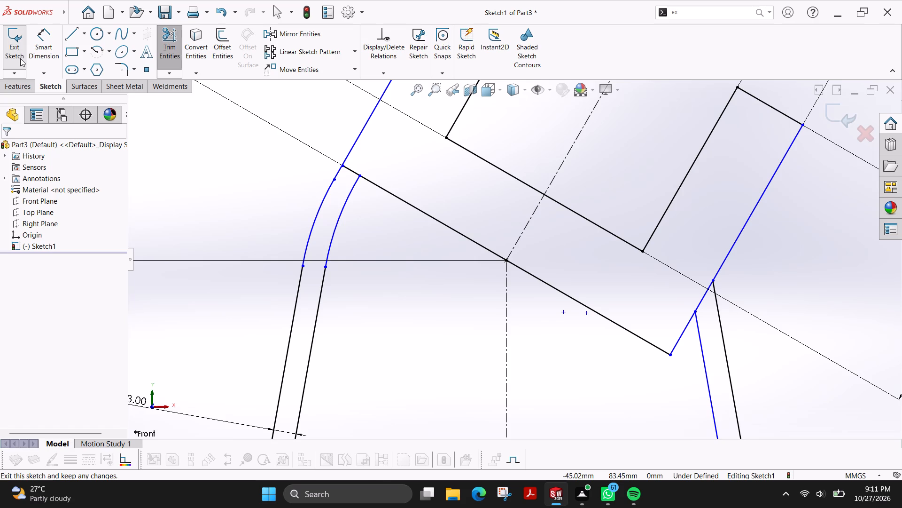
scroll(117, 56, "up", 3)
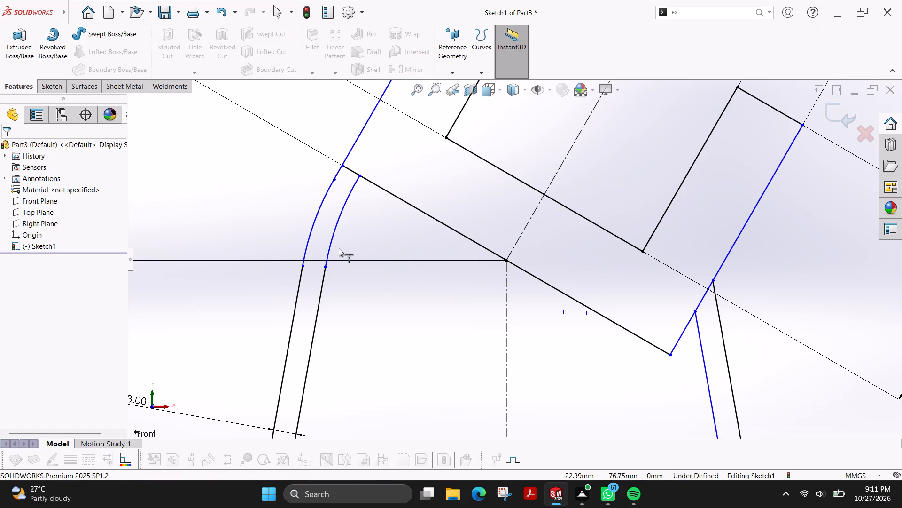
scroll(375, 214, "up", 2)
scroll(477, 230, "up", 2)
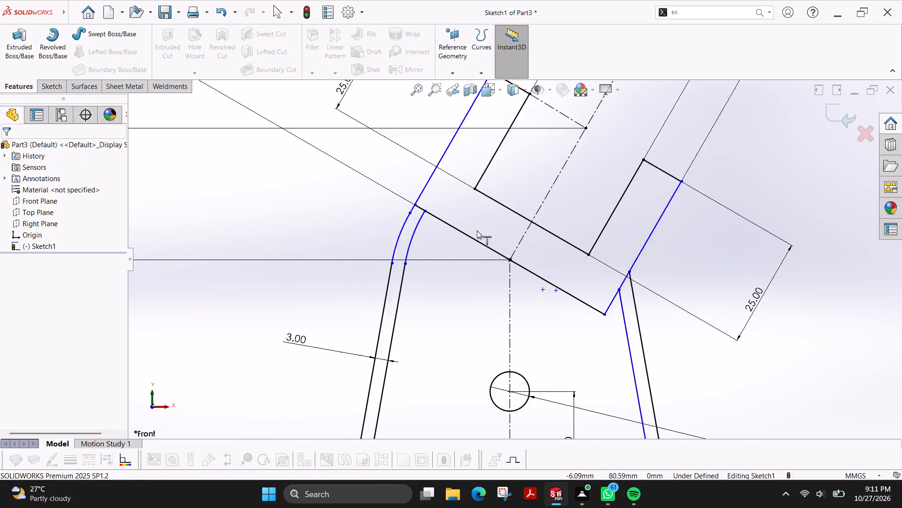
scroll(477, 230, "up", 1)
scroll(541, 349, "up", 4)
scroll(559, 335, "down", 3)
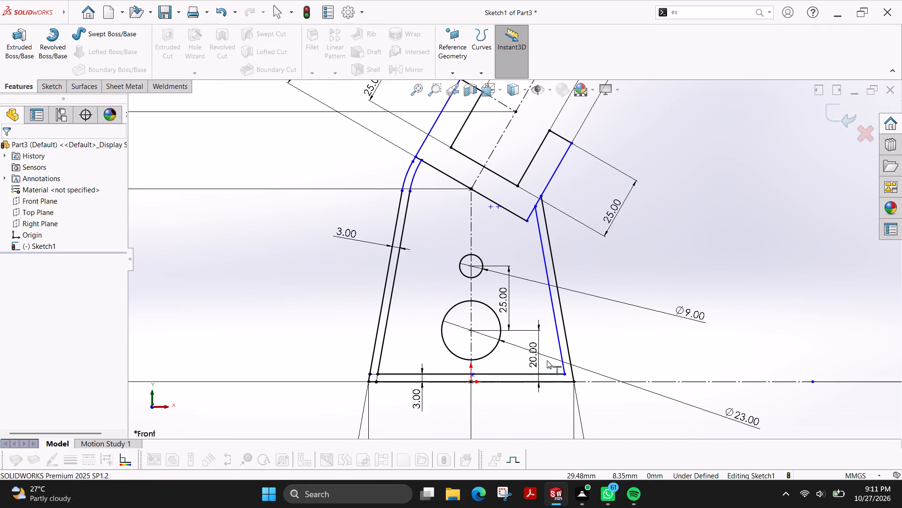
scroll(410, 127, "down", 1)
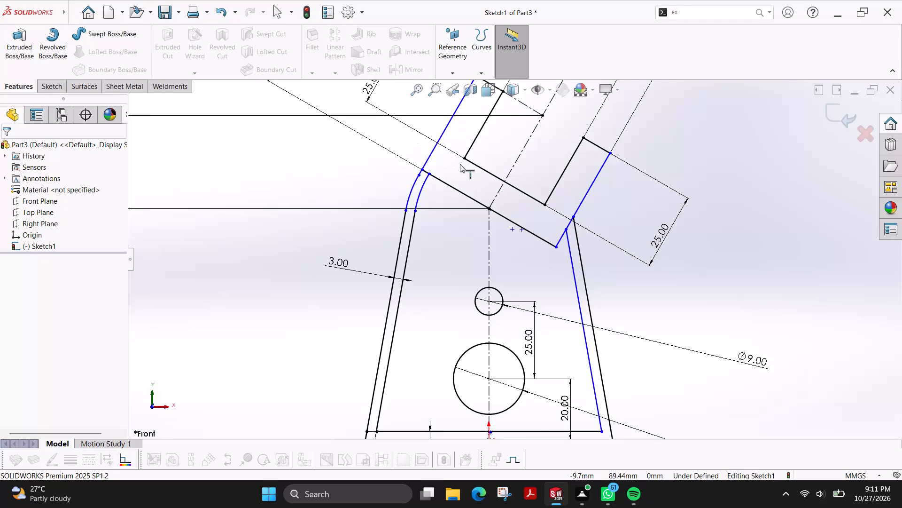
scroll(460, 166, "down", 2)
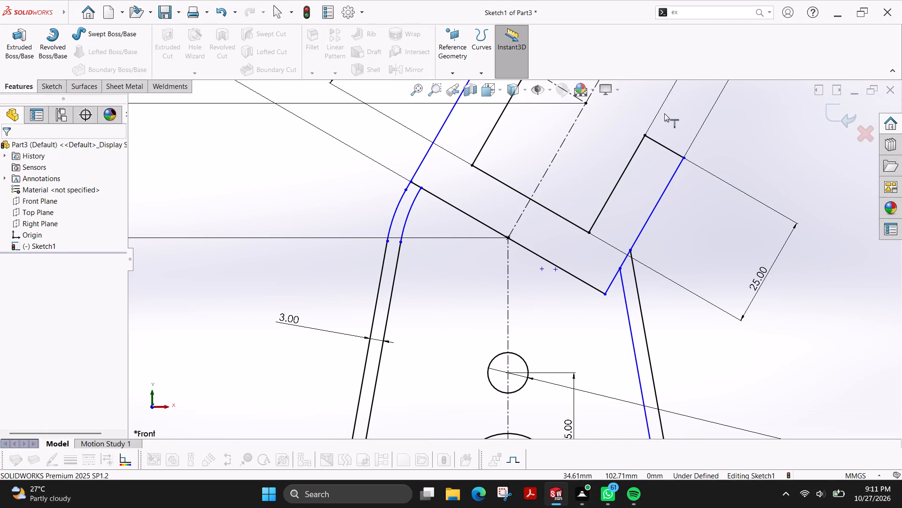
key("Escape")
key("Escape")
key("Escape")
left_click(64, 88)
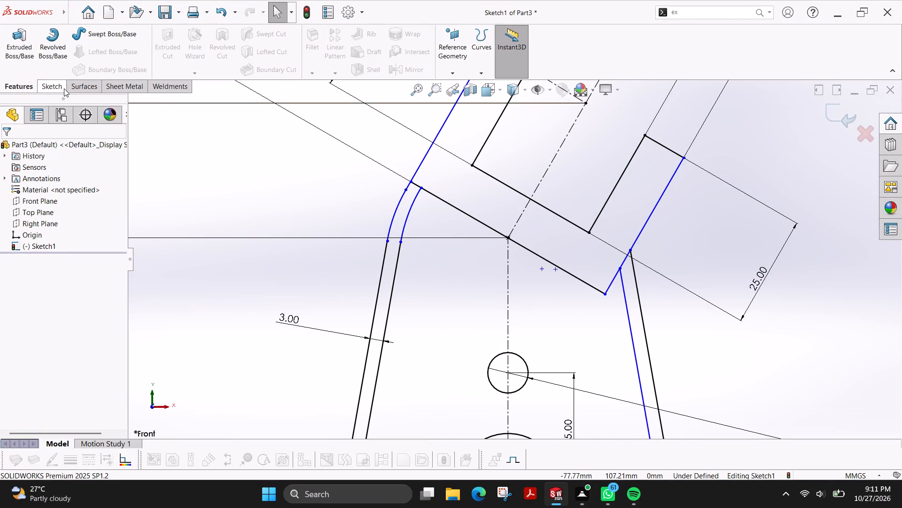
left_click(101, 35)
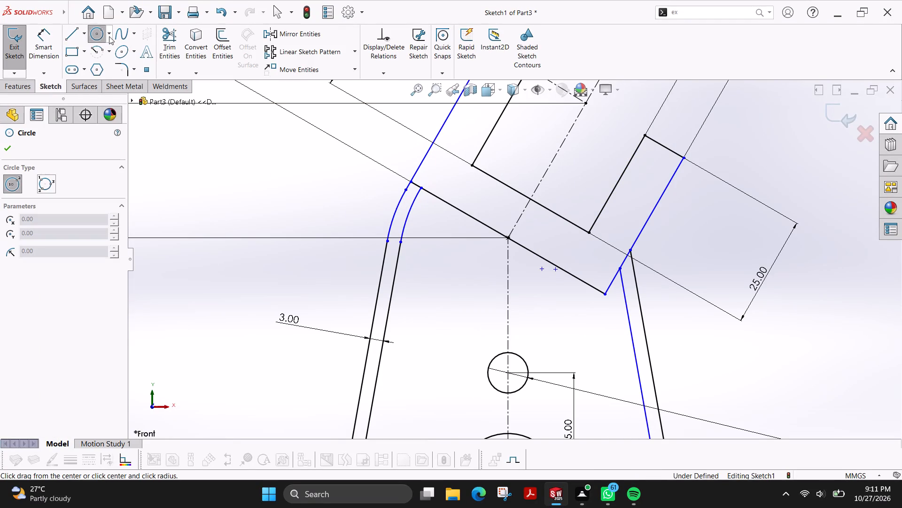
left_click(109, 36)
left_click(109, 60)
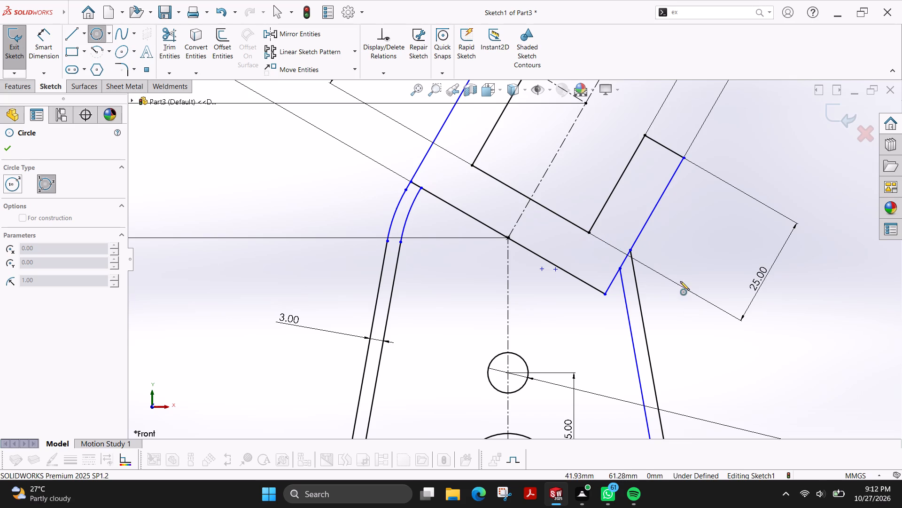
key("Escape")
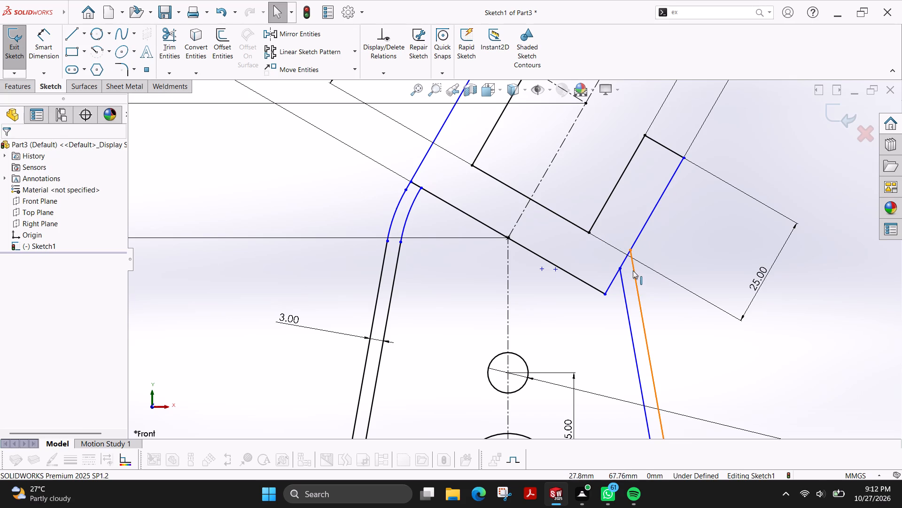
Delete the inner slanted line along the body's right side.
left_click(623, 290)
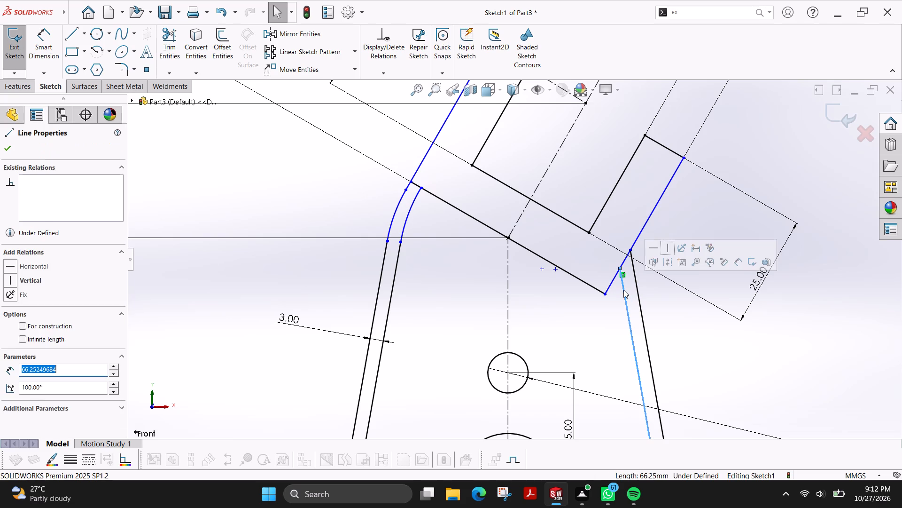
key("Delete")
scroll(623, 290, "up", 1)
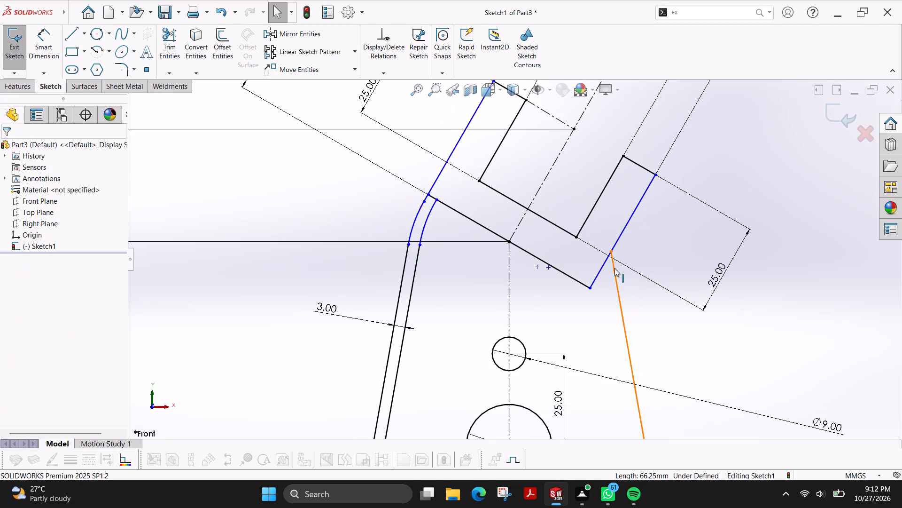
scroll(653, 248, "up", 3)
scroll(582, 383, "up", 3)
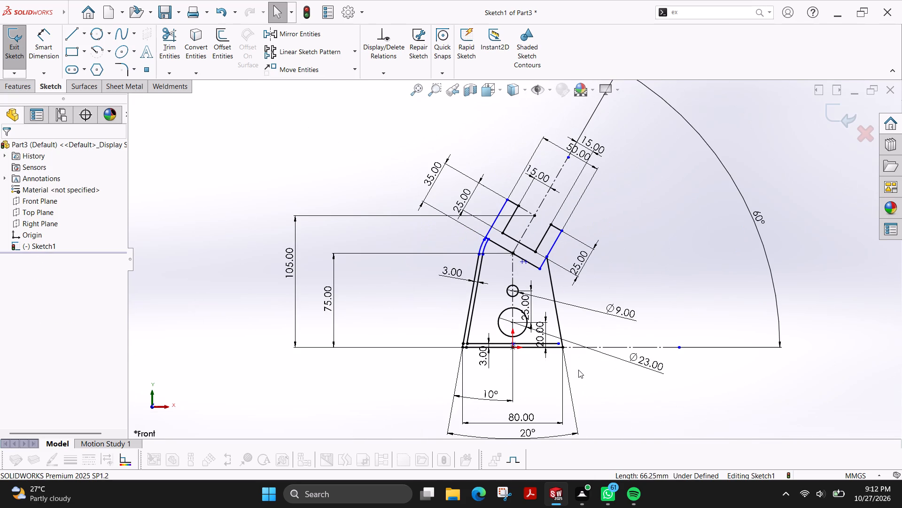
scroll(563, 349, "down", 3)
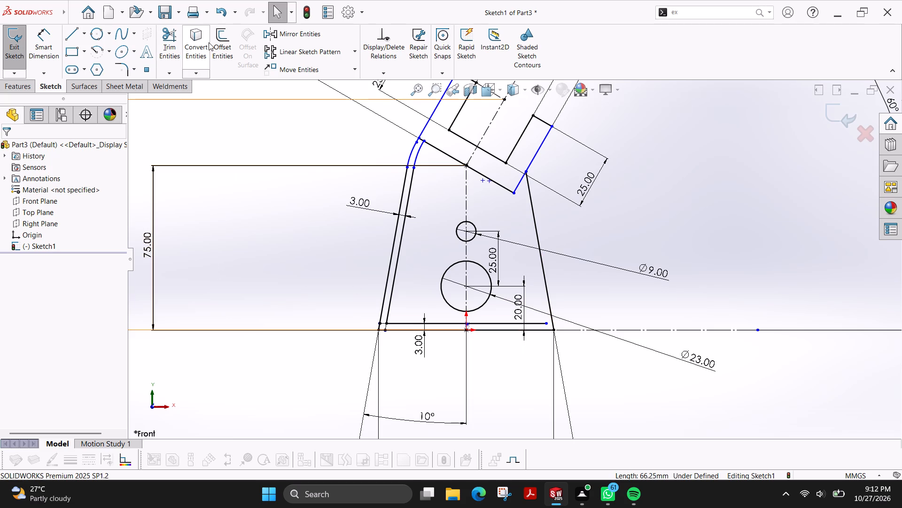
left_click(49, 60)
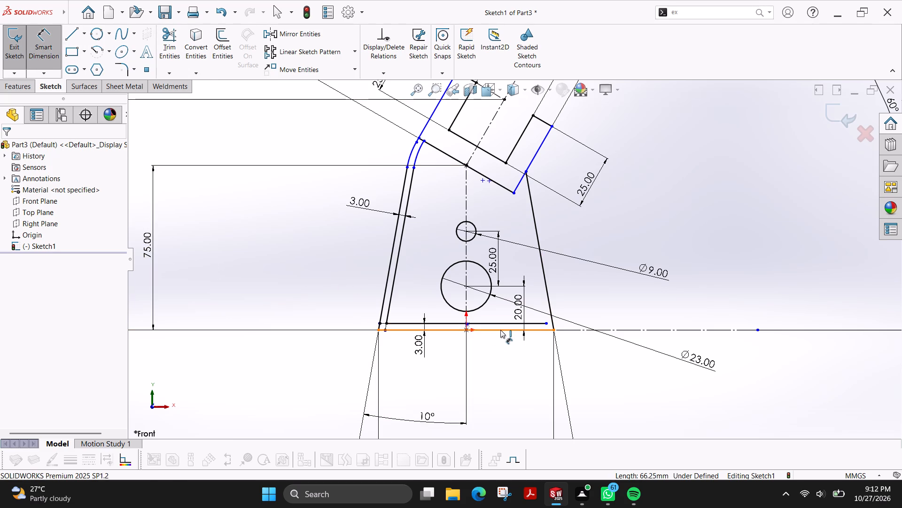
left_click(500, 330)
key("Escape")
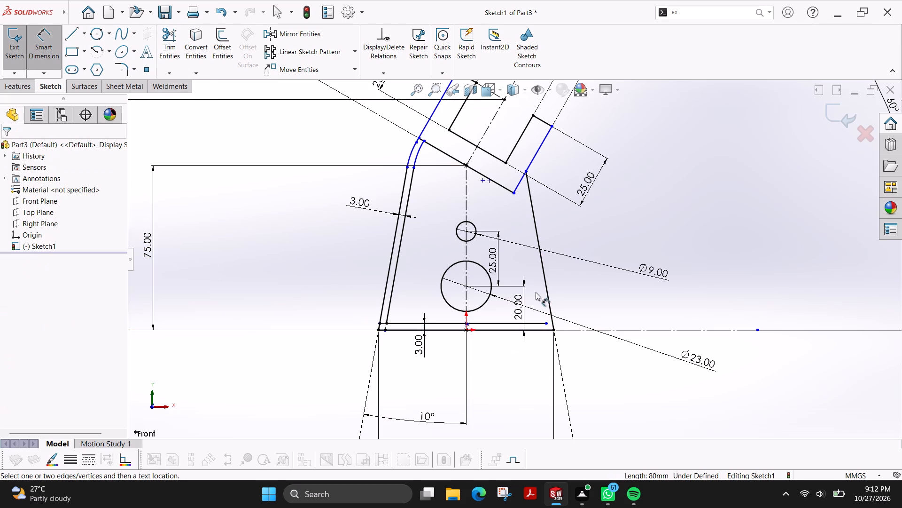
Sketch a perimeter circle of about 39 mm radius tangent to the pronged head's right edge and the body's right slanted line.
scroll(556, 241, "up", 2)
scroll(546, 196, "down", 4)
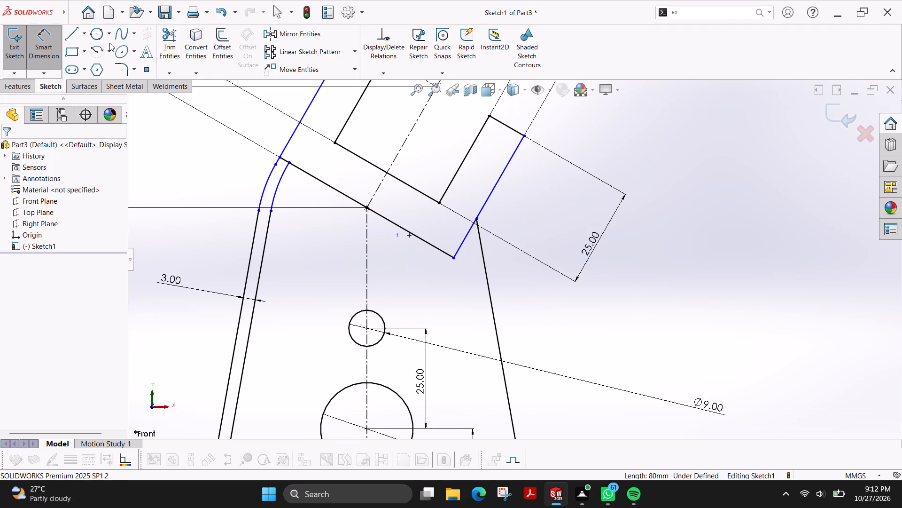
left_click(102, 38)
left_click(487, 197)
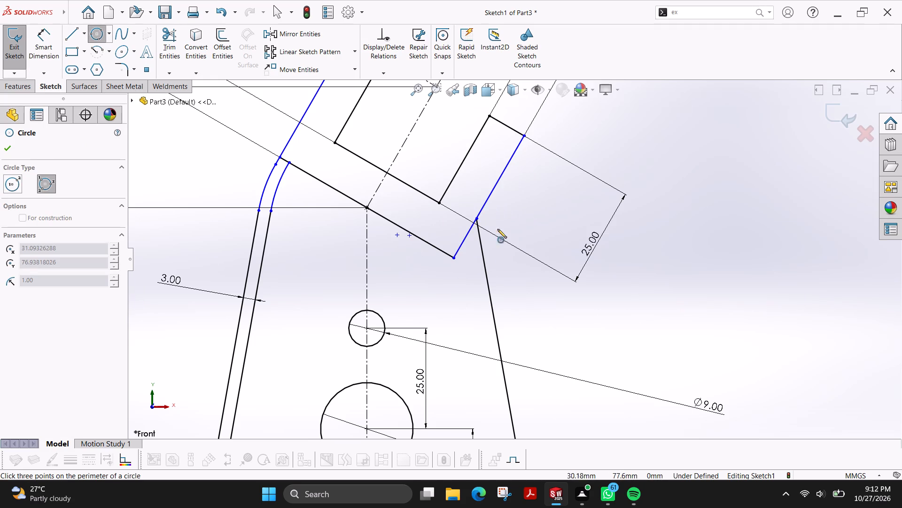
left_click(488, 281)
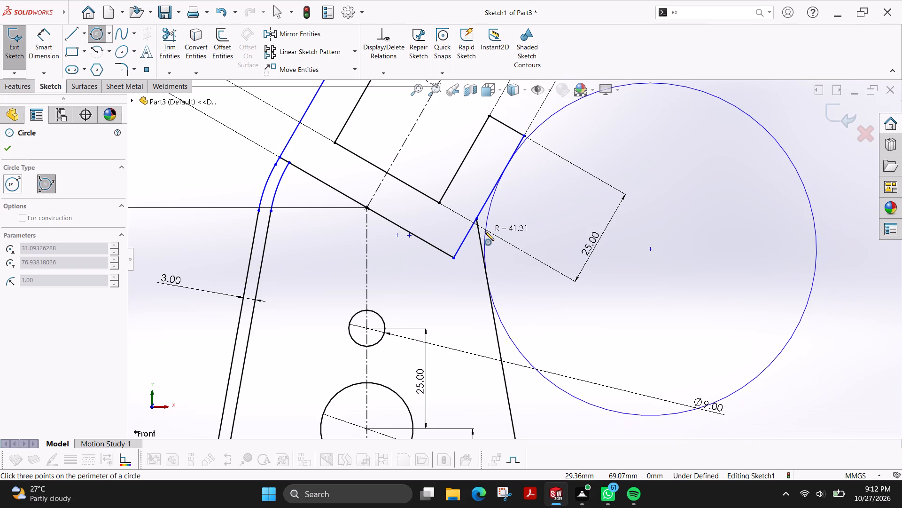
left_click(485, 231)
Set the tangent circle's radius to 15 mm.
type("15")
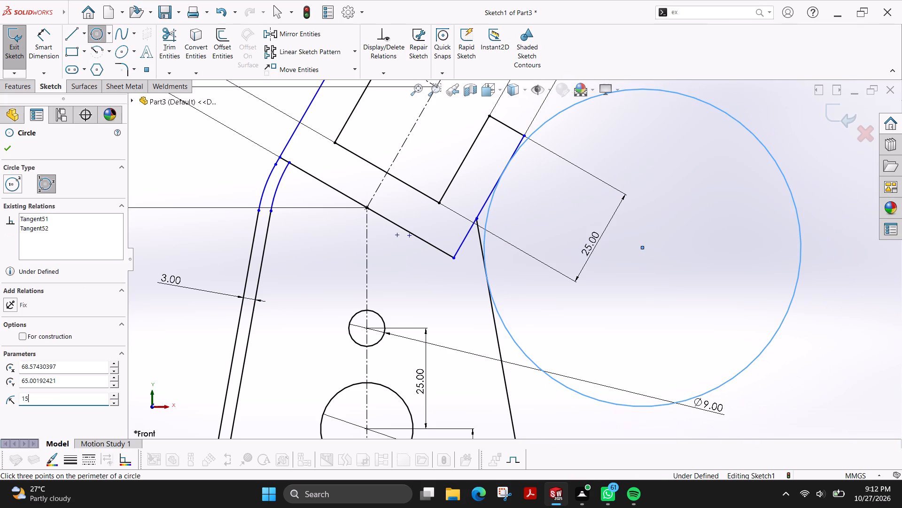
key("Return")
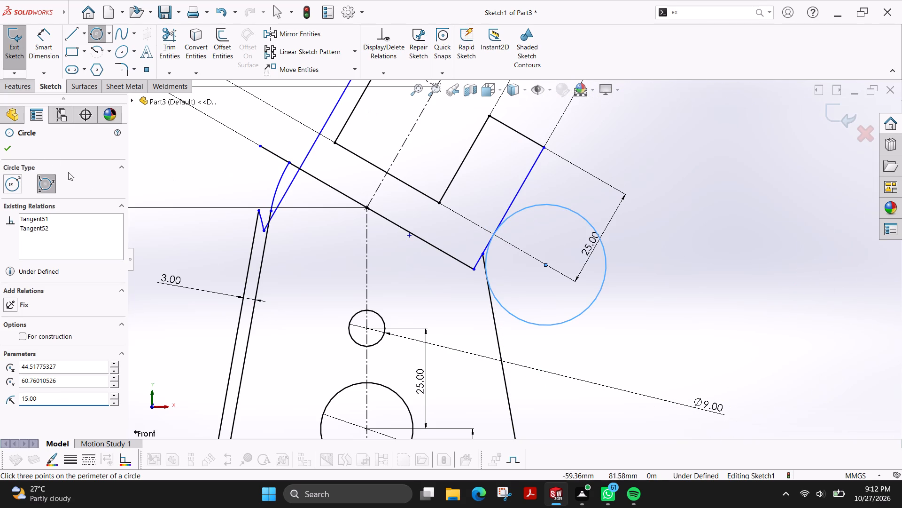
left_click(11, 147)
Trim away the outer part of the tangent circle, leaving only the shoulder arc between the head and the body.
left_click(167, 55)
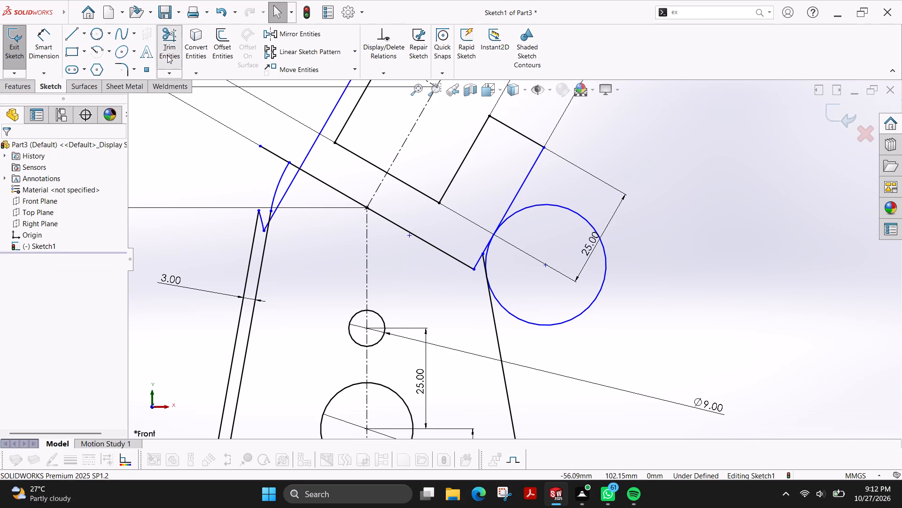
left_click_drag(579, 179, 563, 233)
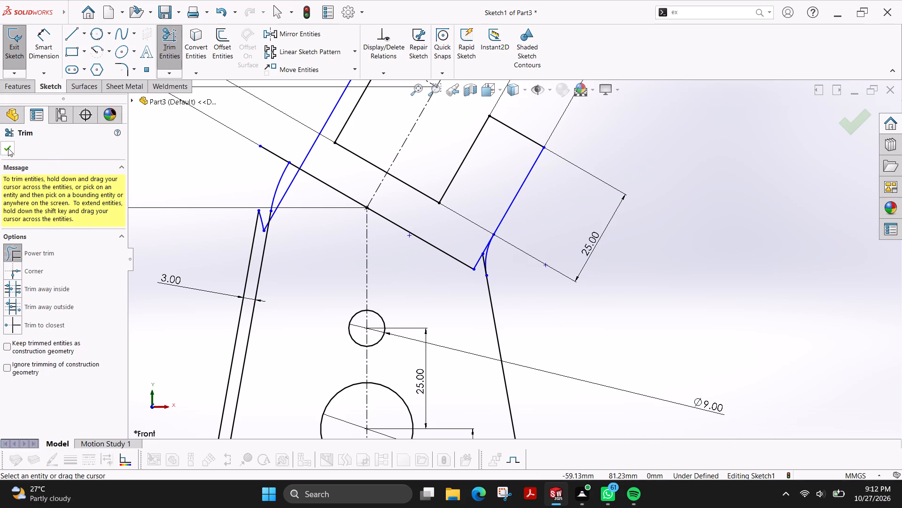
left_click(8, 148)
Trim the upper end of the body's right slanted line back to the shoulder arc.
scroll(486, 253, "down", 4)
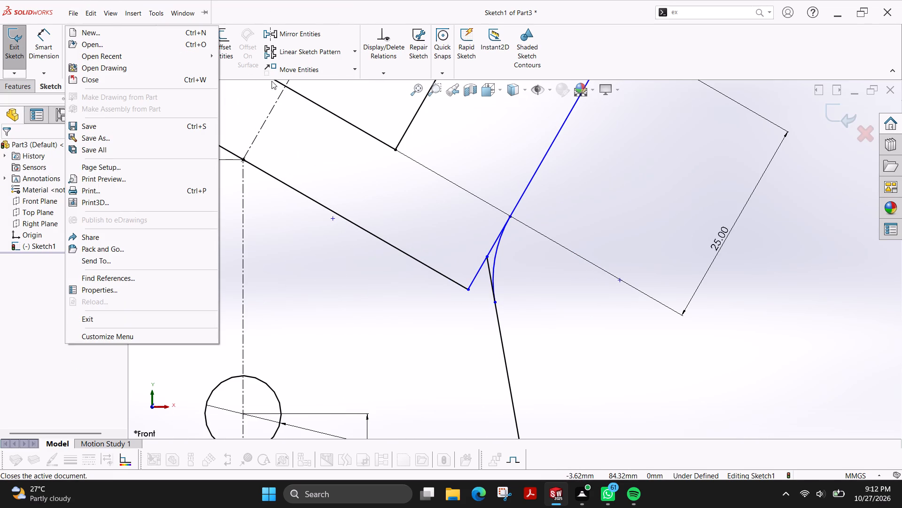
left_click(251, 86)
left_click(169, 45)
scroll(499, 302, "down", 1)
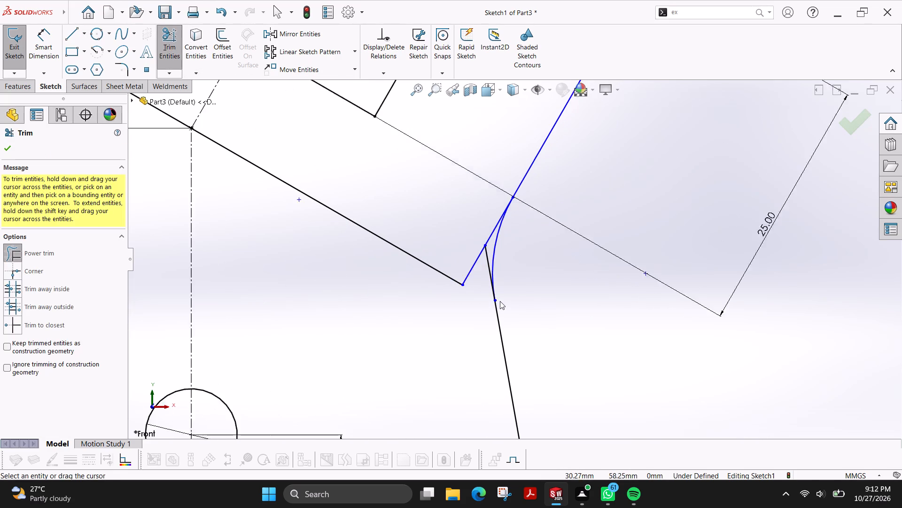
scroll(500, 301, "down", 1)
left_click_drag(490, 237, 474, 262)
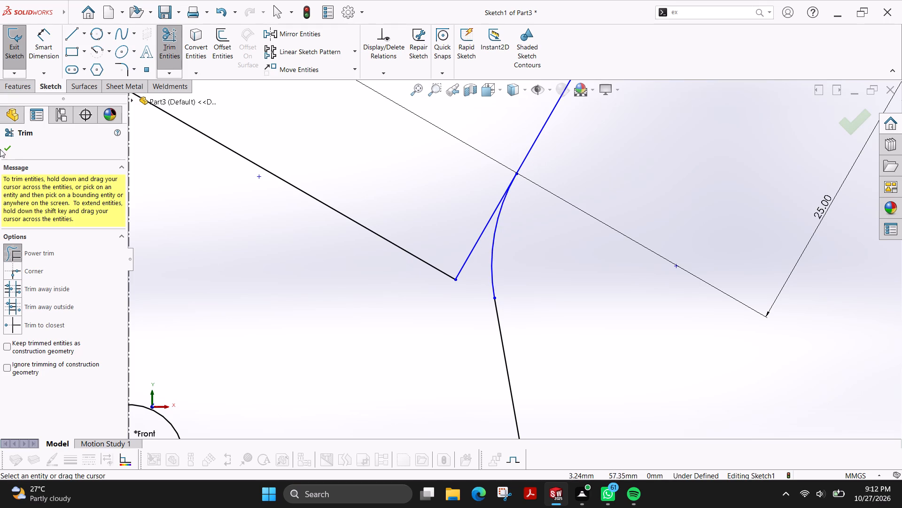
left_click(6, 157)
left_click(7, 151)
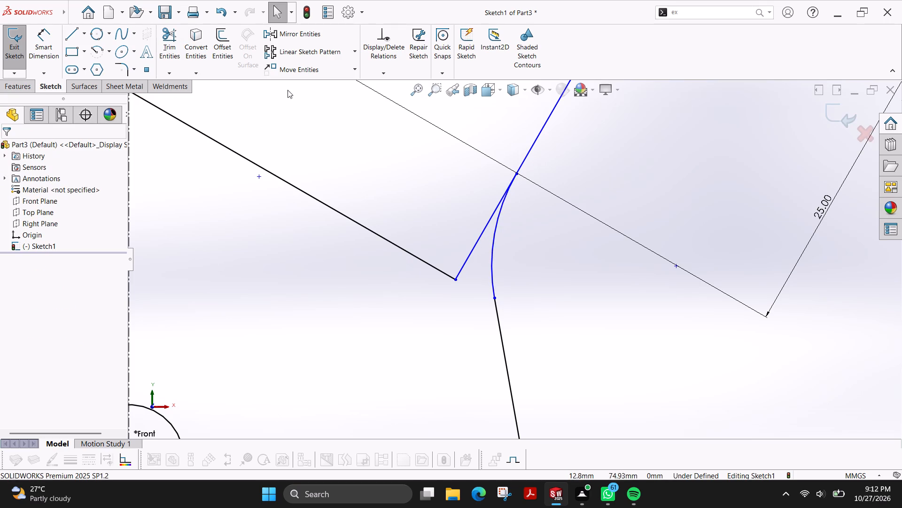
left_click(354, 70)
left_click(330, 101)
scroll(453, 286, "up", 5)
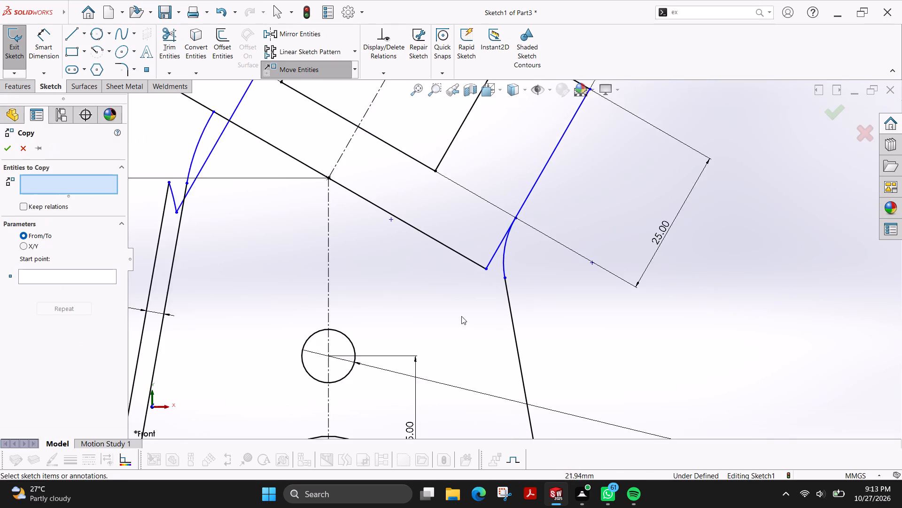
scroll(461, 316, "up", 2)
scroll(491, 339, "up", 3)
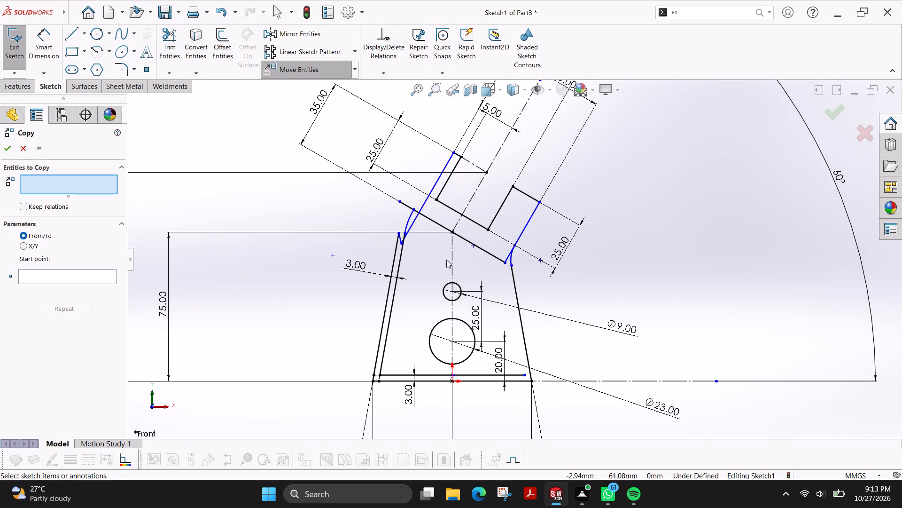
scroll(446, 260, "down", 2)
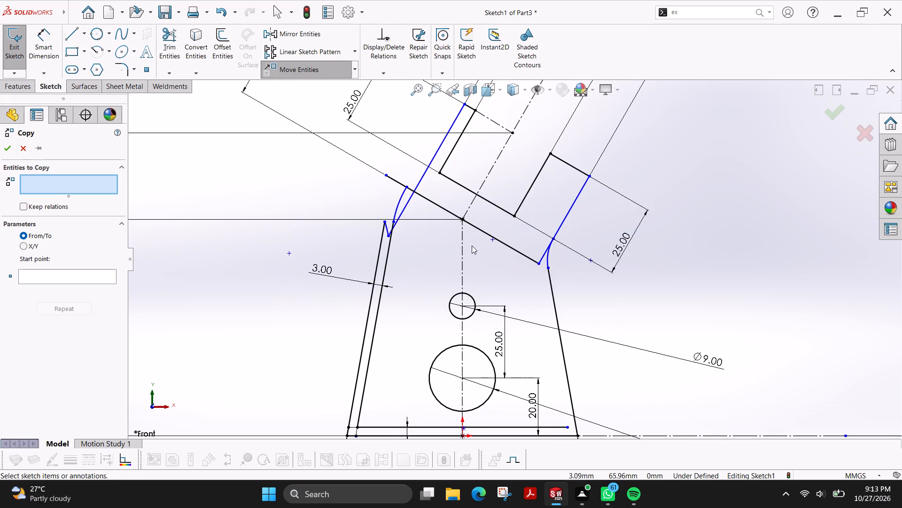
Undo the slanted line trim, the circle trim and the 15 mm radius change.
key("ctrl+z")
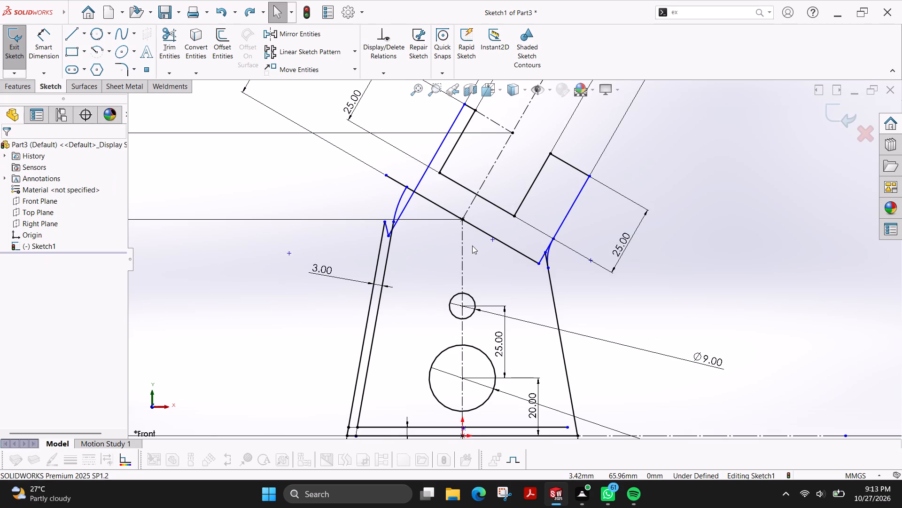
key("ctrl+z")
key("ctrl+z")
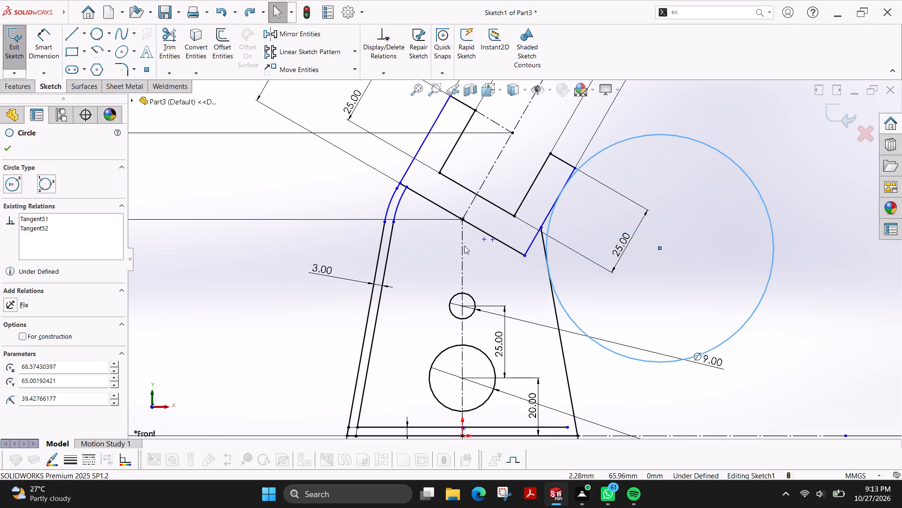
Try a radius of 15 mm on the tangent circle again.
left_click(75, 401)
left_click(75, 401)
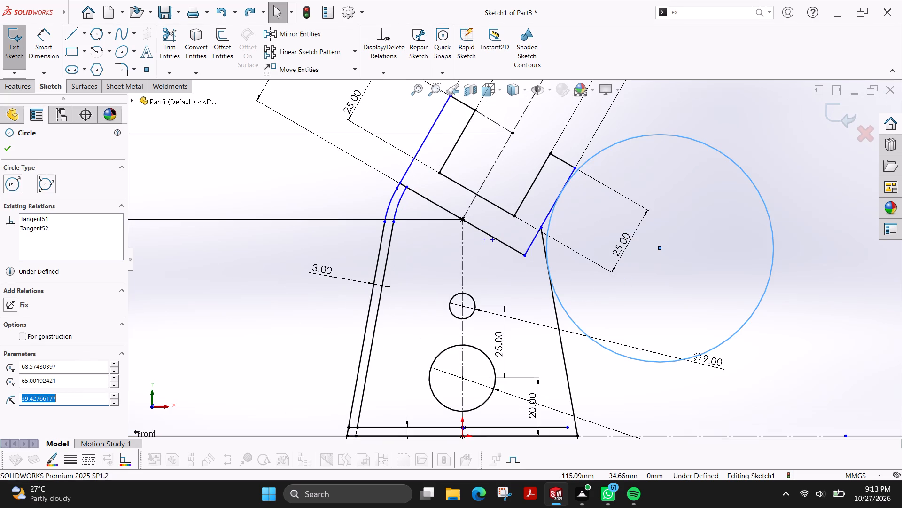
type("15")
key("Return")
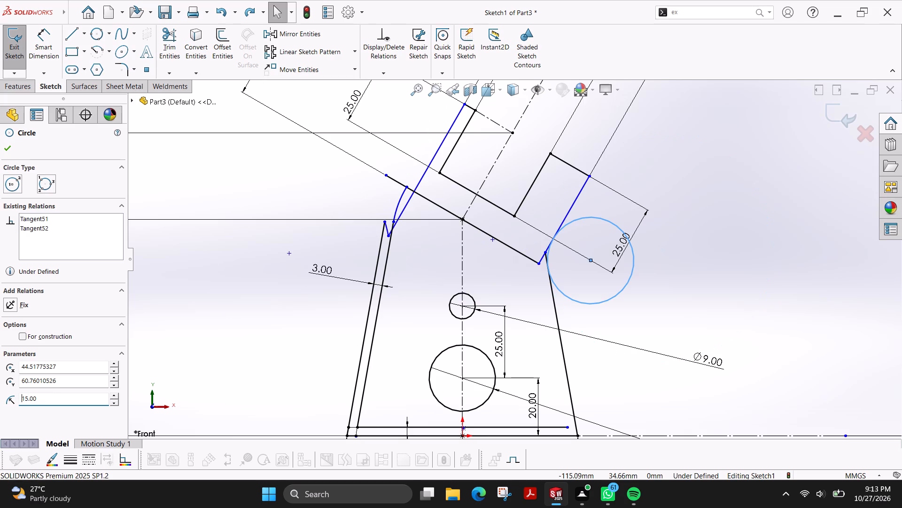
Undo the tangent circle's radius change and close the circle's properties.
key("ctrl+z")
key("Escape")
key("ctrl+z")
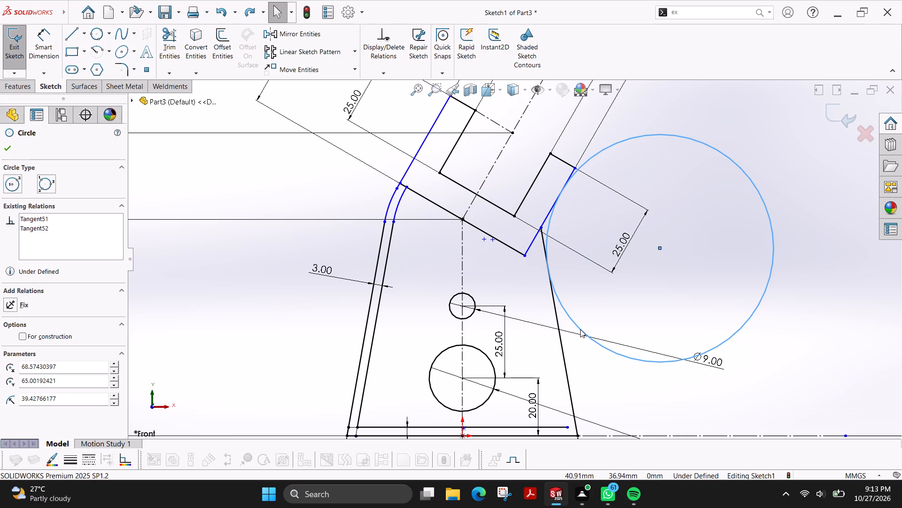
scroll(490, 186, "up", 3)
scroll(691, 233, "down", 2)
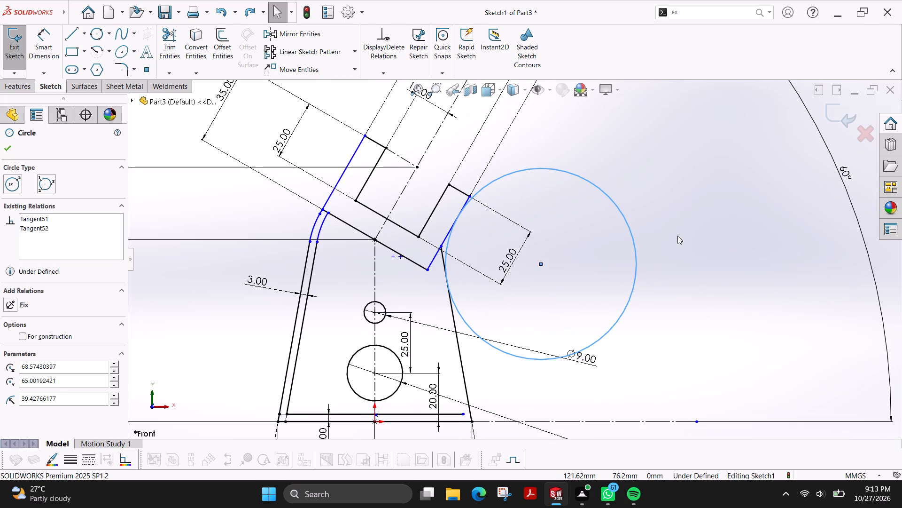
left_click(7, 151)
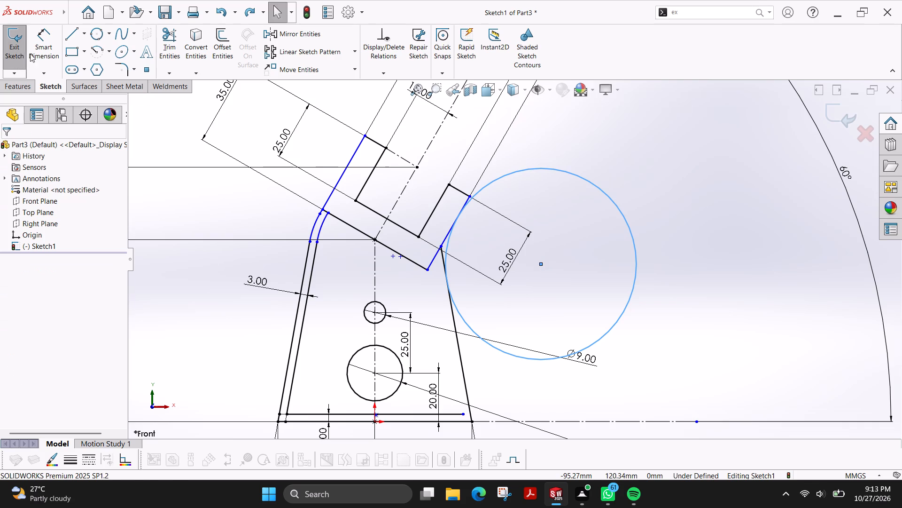
Dimension the tangent circle's diameter as 30 mm.
left_click(31, 54)
left_click(624, 222)
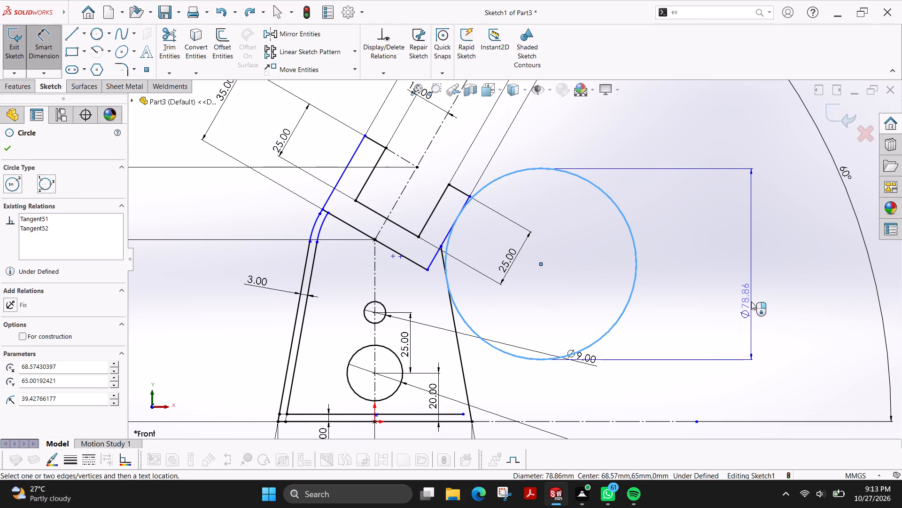
left_click(751, 302)
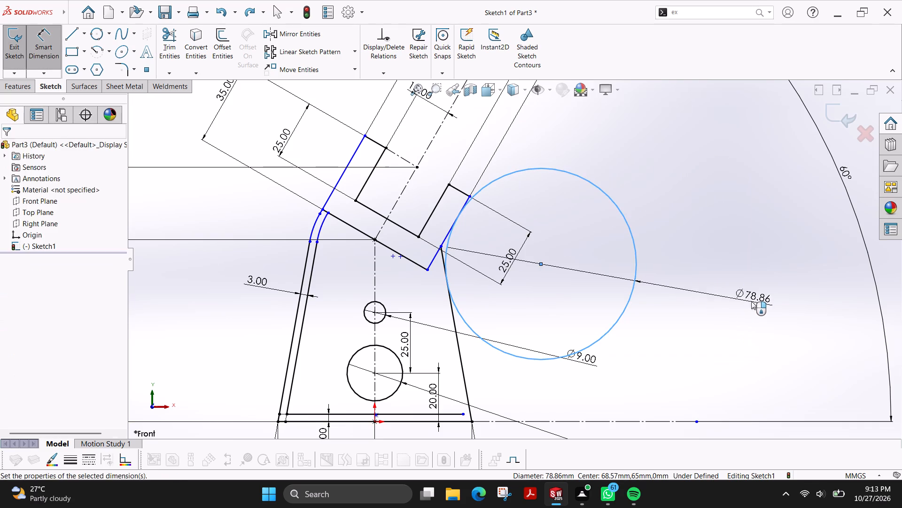
type("30")
key("Return")
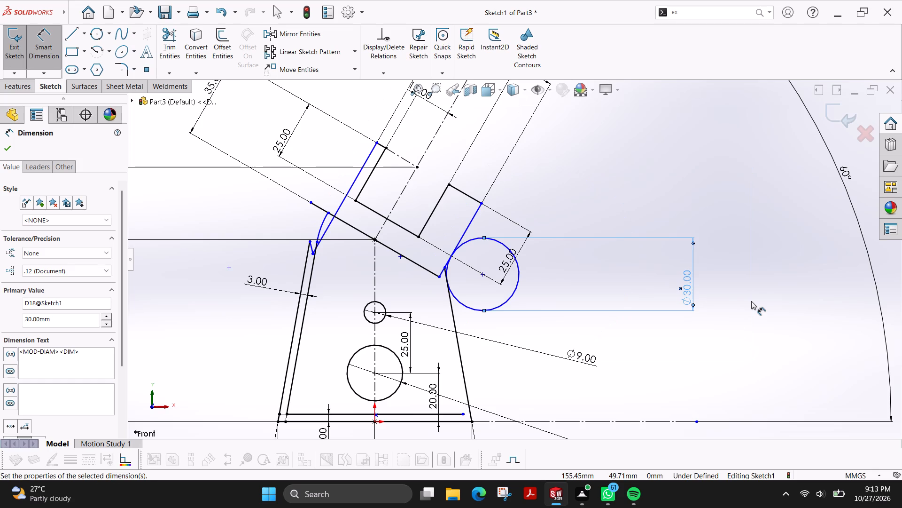
Undo the 30 mm value on the tangent circle's diameter dimension.
key("ctrl+z")
key("Escape")
key("Escape")
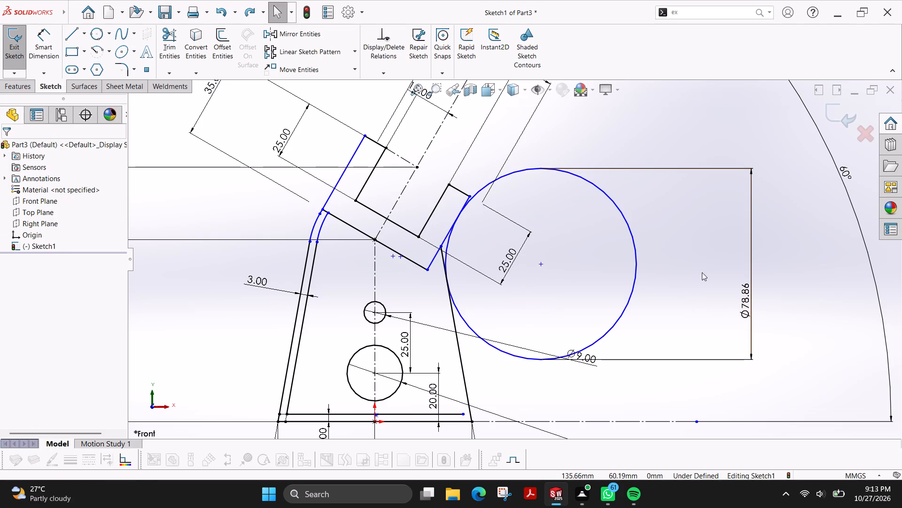
key("Escape")
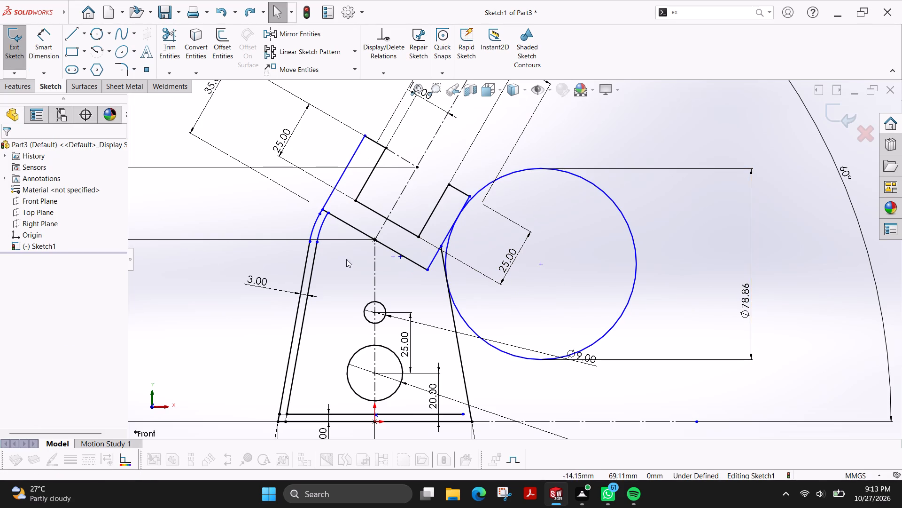
Move the outer left shoulder arc's upper endpoint onto the pronged head's lower left corner.
scroll(372, 246, "up", 2)
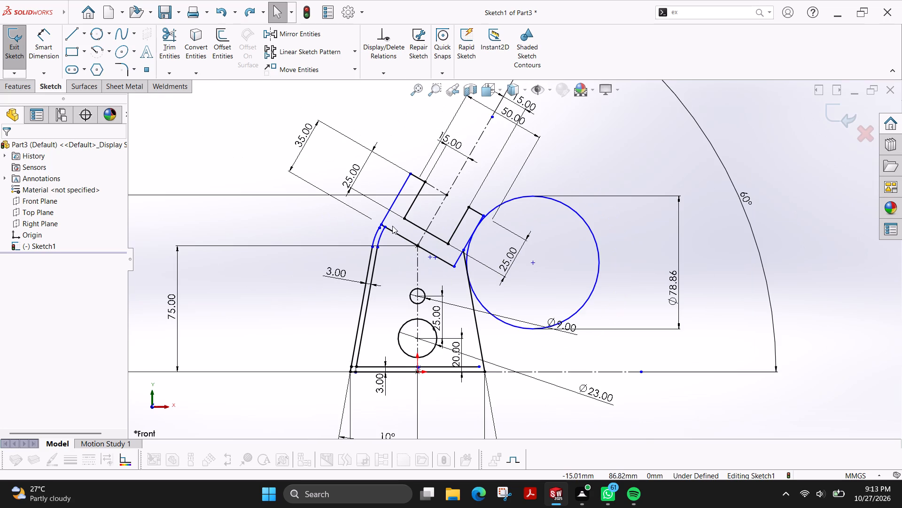
scroll(392, 227, "down", 3)
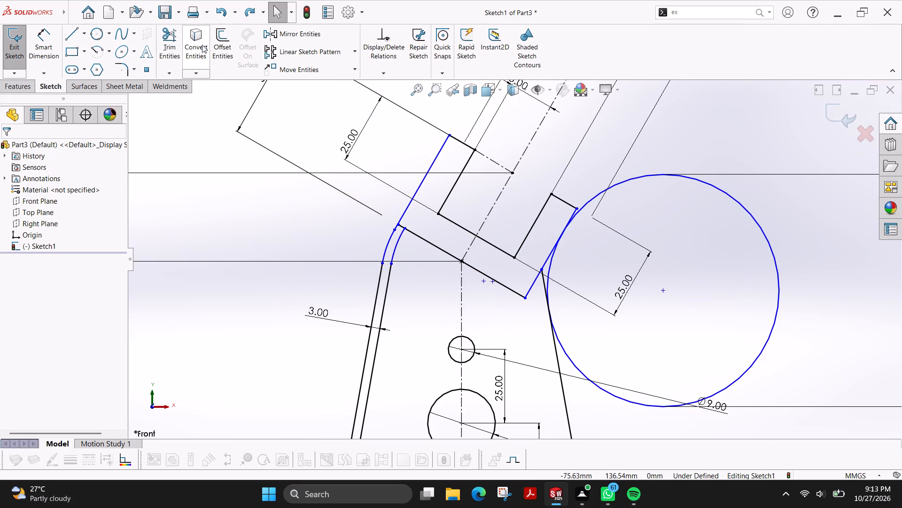
scroll(328, 154, "down", 2)
scroll(428, 262, "down", 4)
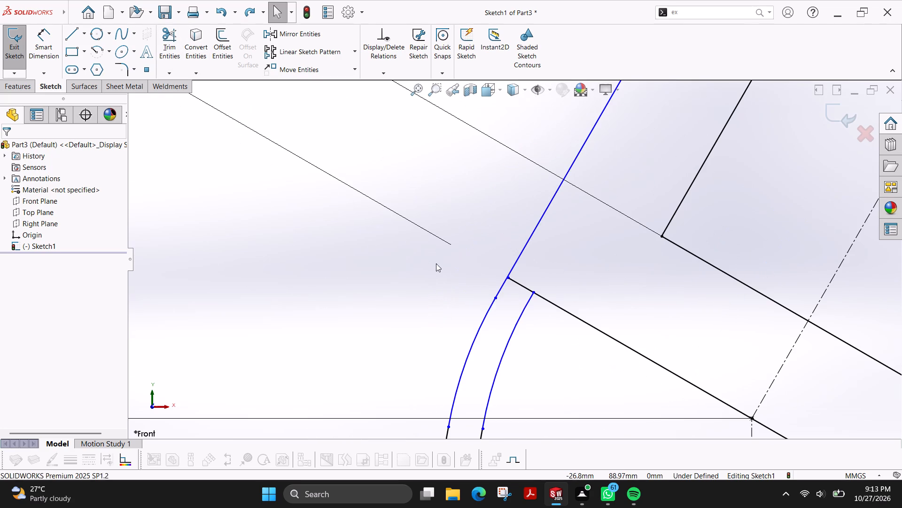
left_click_drag(494, 299, 509, 277)
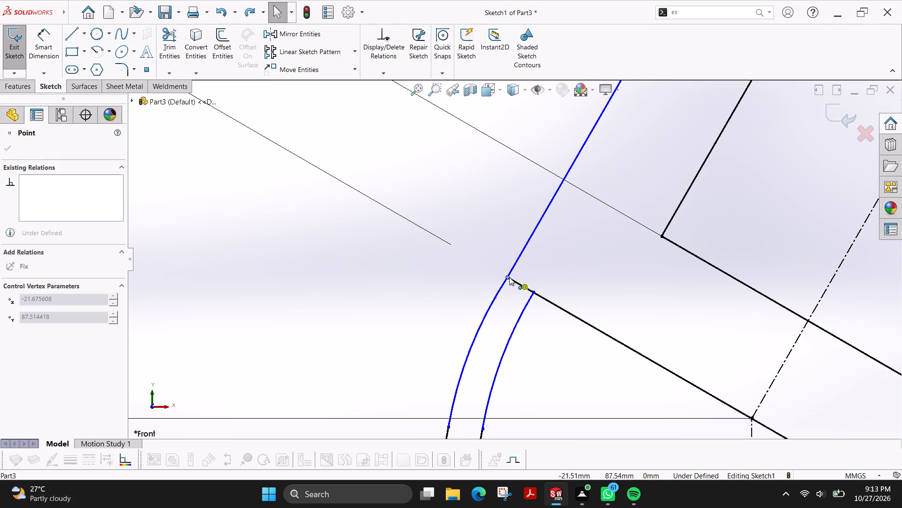
left_click_drag(509, 277, 507, 277)
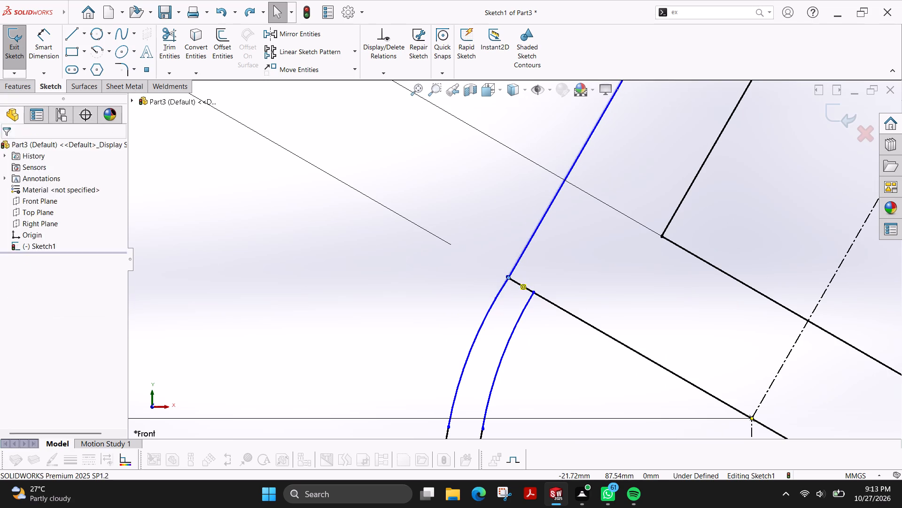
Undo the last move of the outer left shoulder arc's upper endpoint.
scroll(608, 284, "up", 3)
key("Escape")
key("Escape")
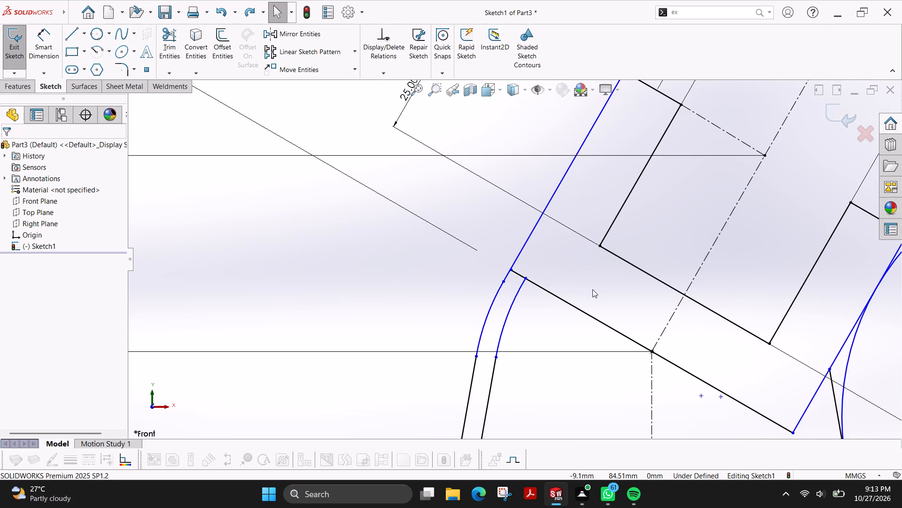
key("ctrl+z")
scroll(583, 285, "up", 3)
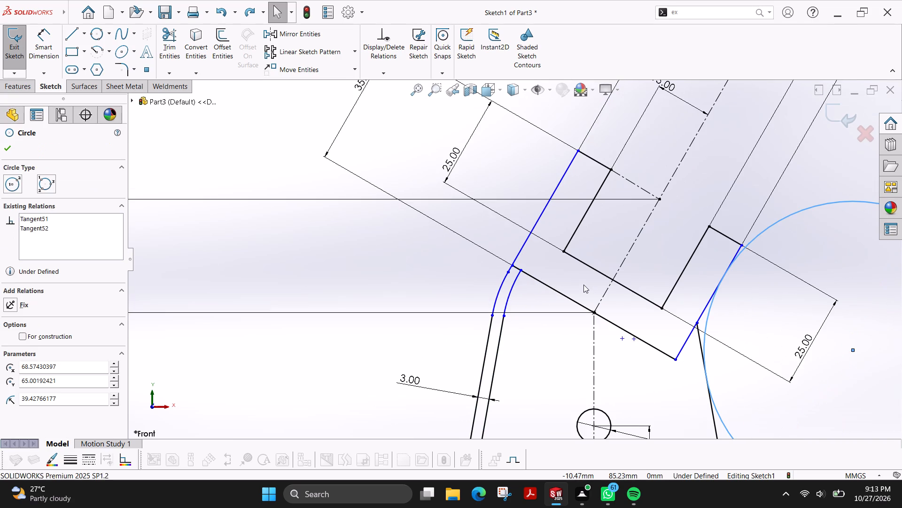
Dimension the radii of the outer and inner left shoulder arcs as 35 mm each.
left_click(49, 49)
left_click(498, 287)
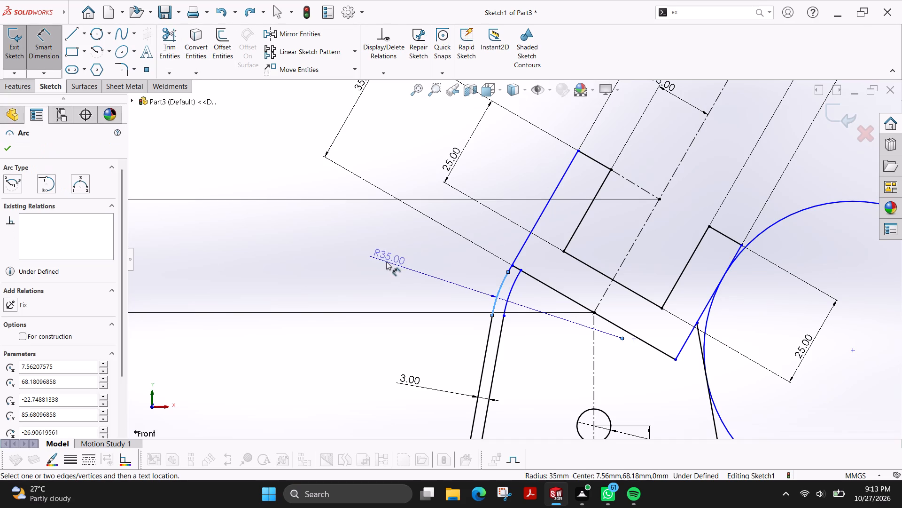
left_click(357, 241)
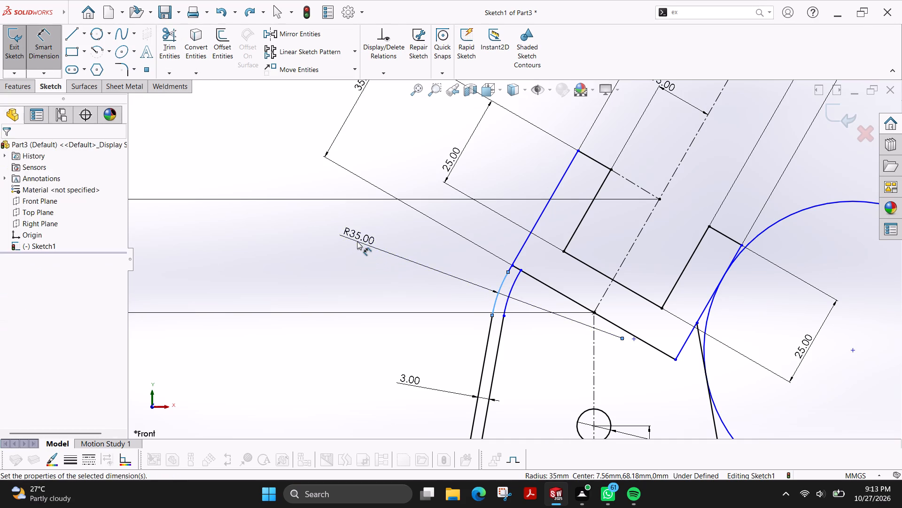
key("Return")
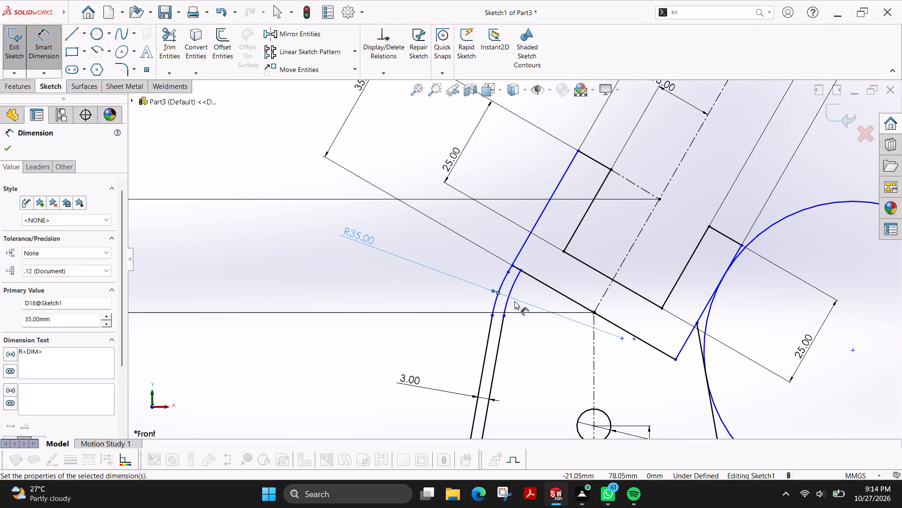
left_click_drag(507, 300, 501, 301)
left_click(338, 276)
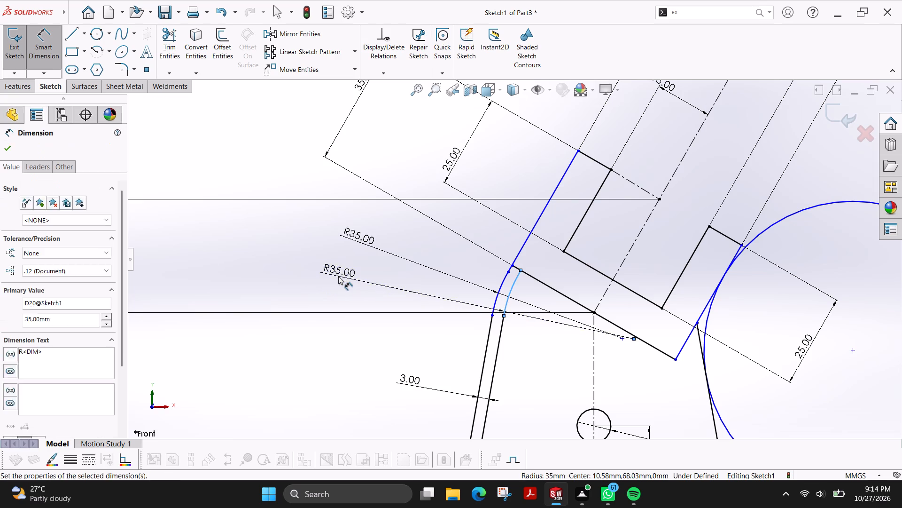
key("Return")
Dimension the diameter of the circle tangent to the pronged head and right leg as 30 mm.
scroll(543, 285, "up", 7)
scroll(610, 276, "down", 2)
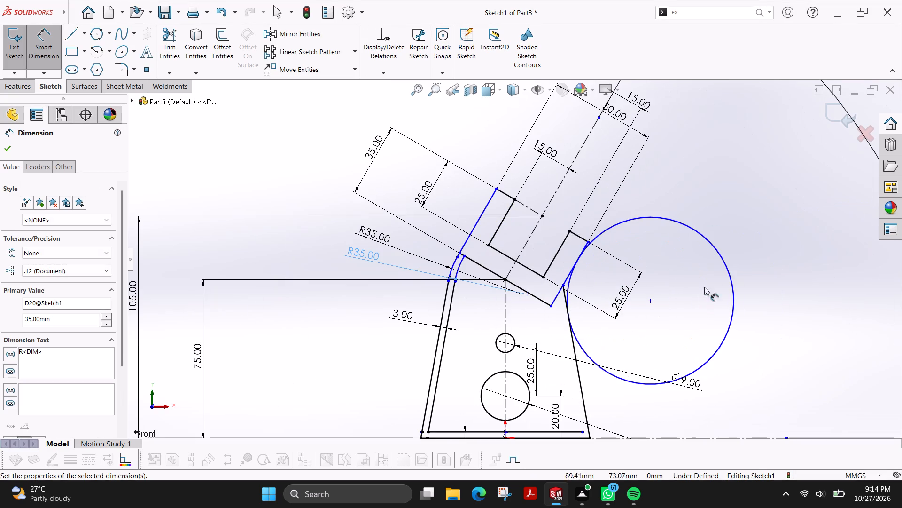
left_click(730, 288)
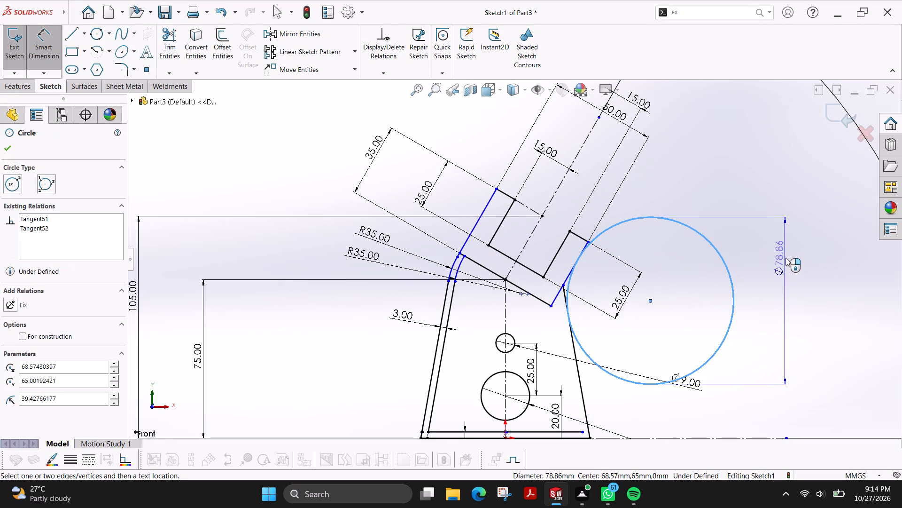
left_click(785, 258)
type("30")
key("Return")
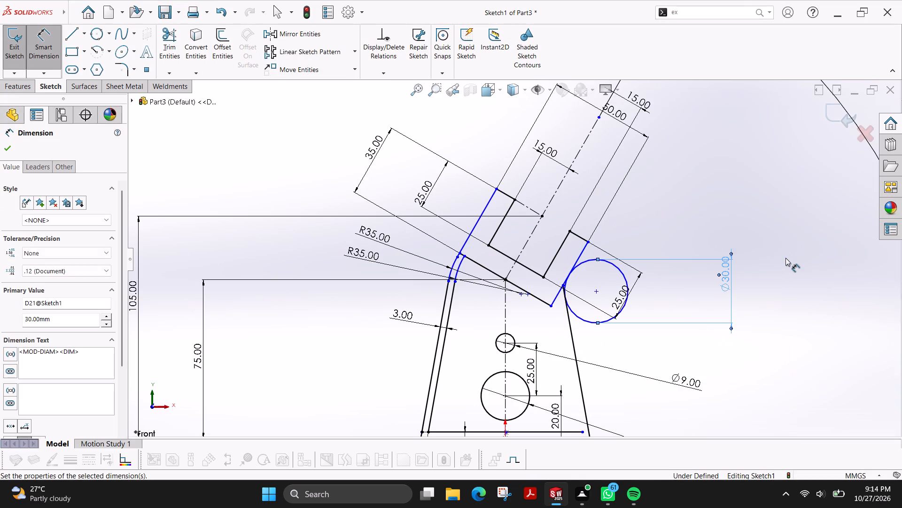
scroll(709, 286, "down", 5)
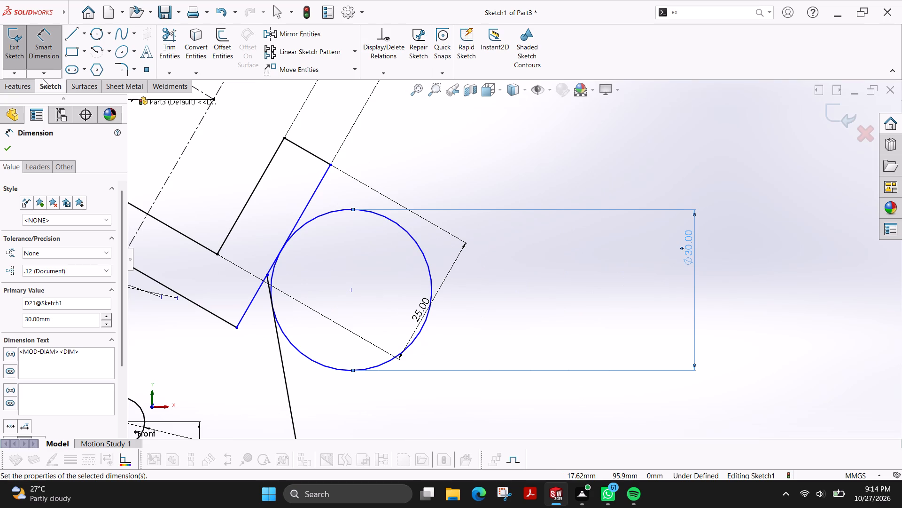
left_click(8, 146)
Trim the tangent circle down to its right shoulder arc and remove the leg line's excess above the tangent point.
left_click(178, 48)
left_click_drag(416, 193, 394, 204)
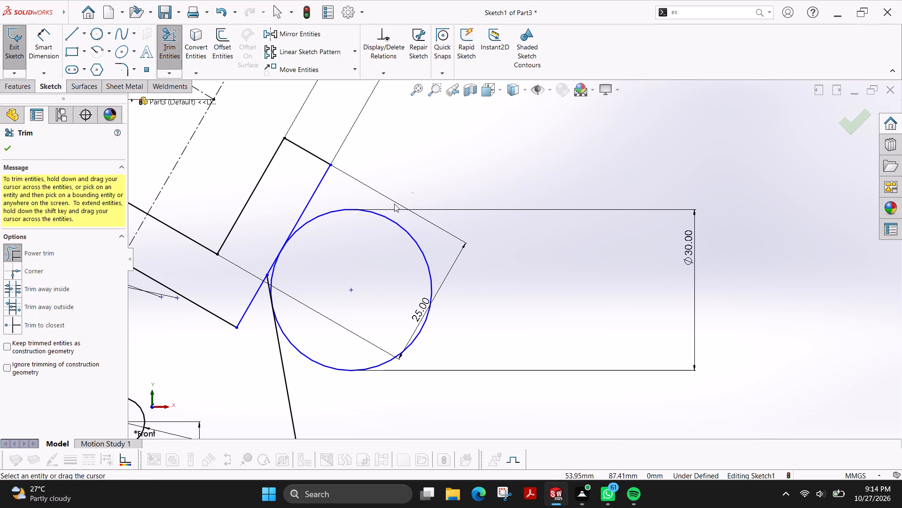
left_click_drag(394, 204, 374, 254)
scroll(276, 294, "down", 5)
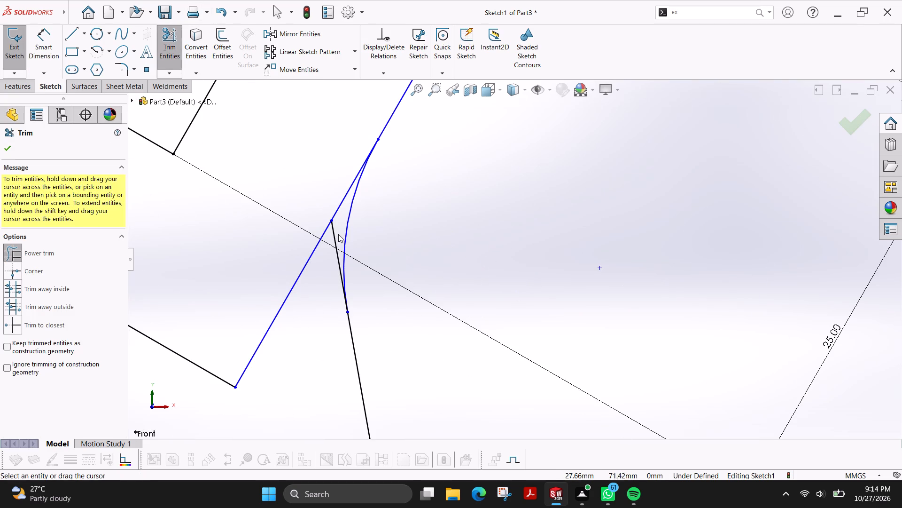
left_click_drag(338, 234, 326, 256)
left_click(8, 151)
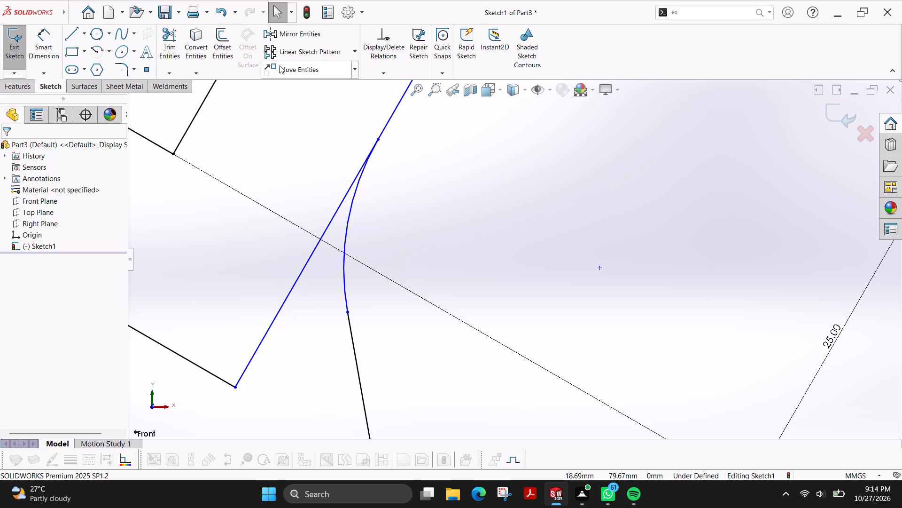
Copy the right leg line and its shoulder arc about 3.5 mm inward along the base line, starting from the base's right corner.
left_click(356, 74)
left_click(308, 100)
scroll(351, 262, "up", 3)
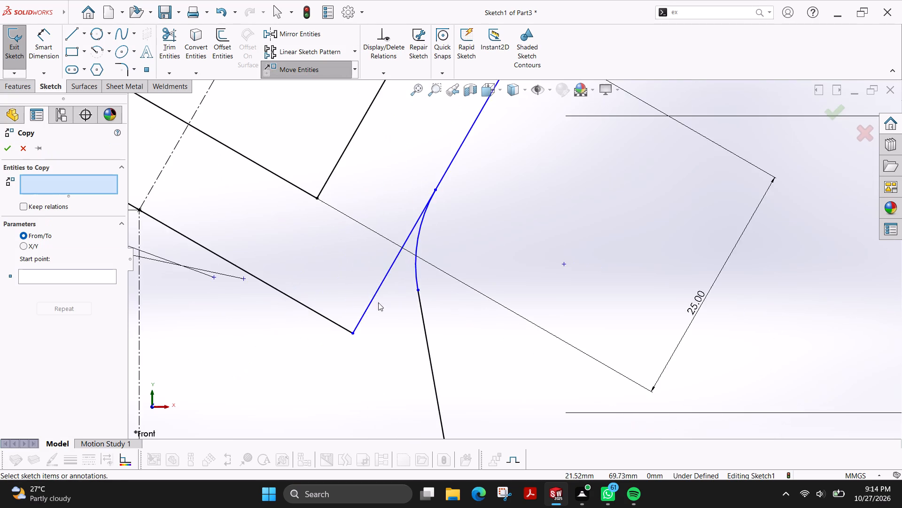
scroll(415, 325, "up", 3)
left_click(462, 296)
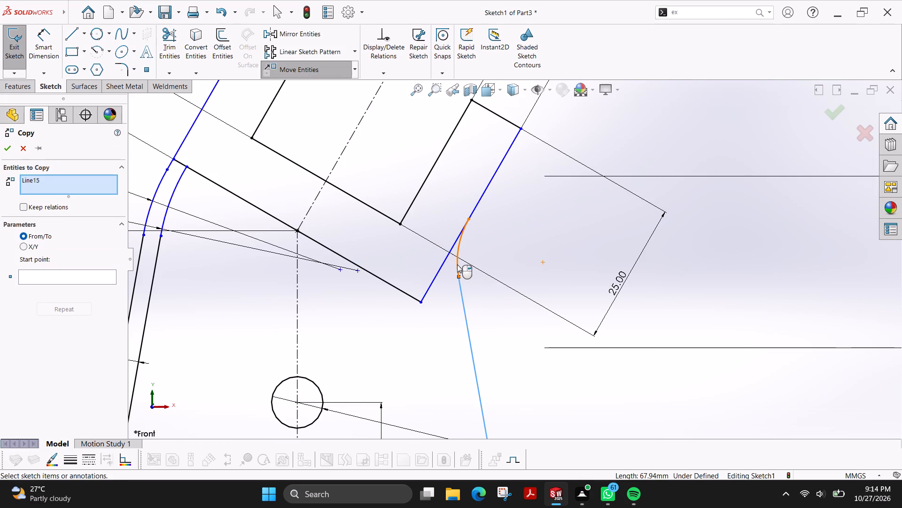
left_click(457, 264)
scroll(446, 327, "up", 8)
scroll(523, 334, "down", 4)
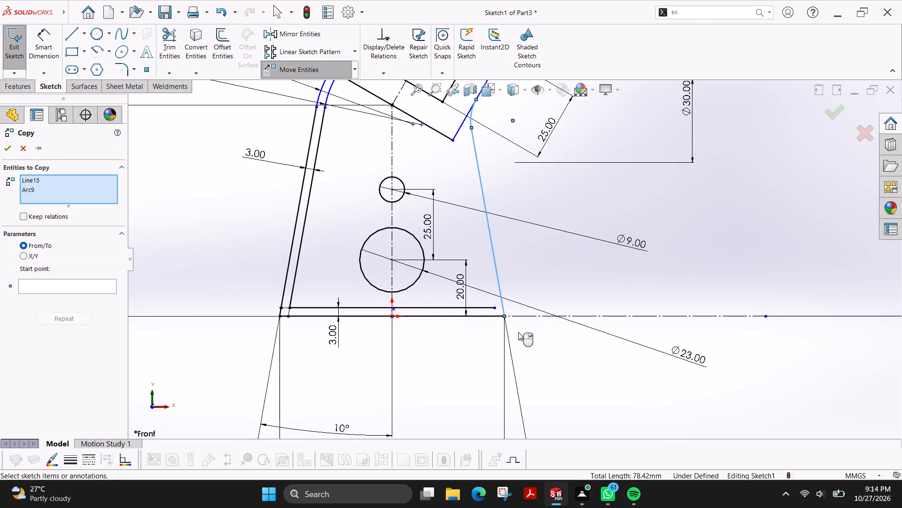
scroll(526, 189, "up", 2)
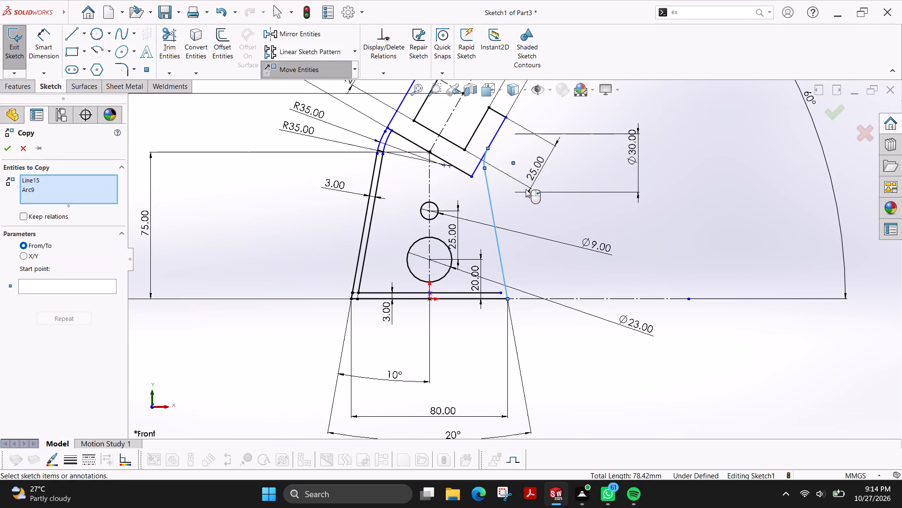
scroll(526, 189, "down", 2)
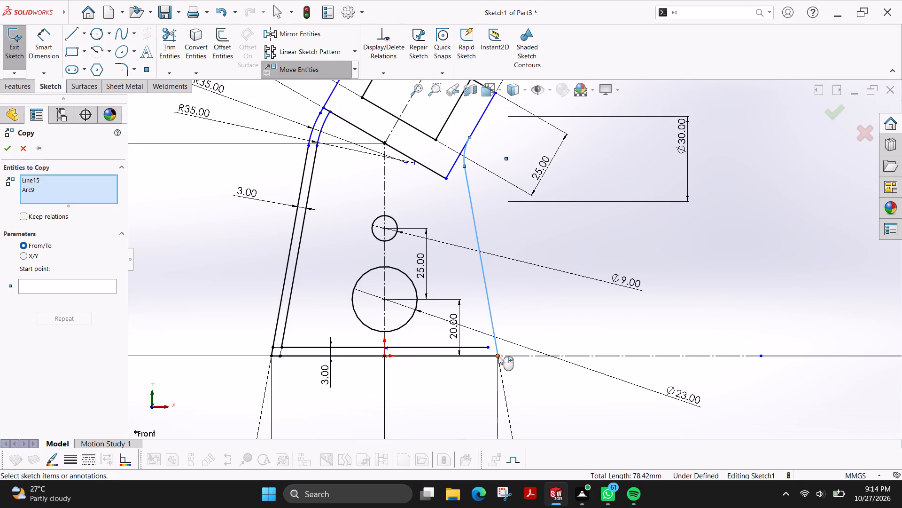
left_click(53, 286)
scroll(406, 350, "down", 4)
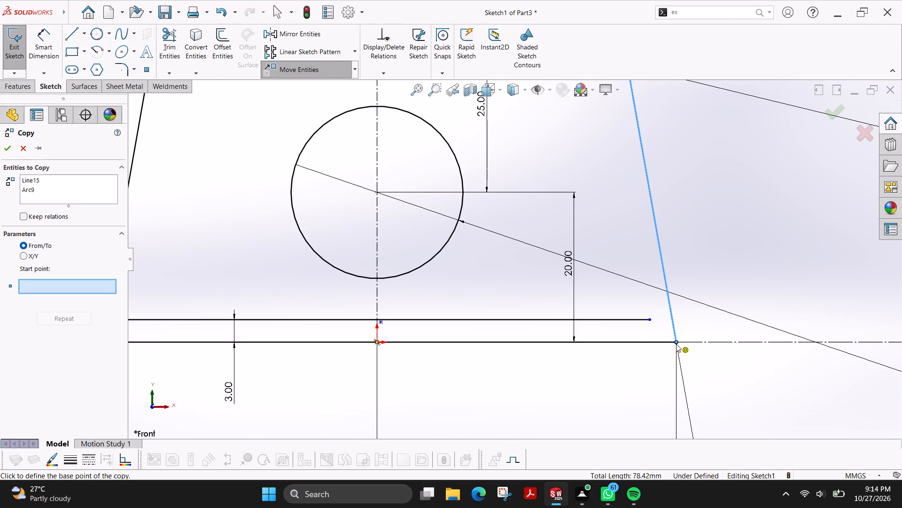
left_click_drag(676, 342, 654, 345)
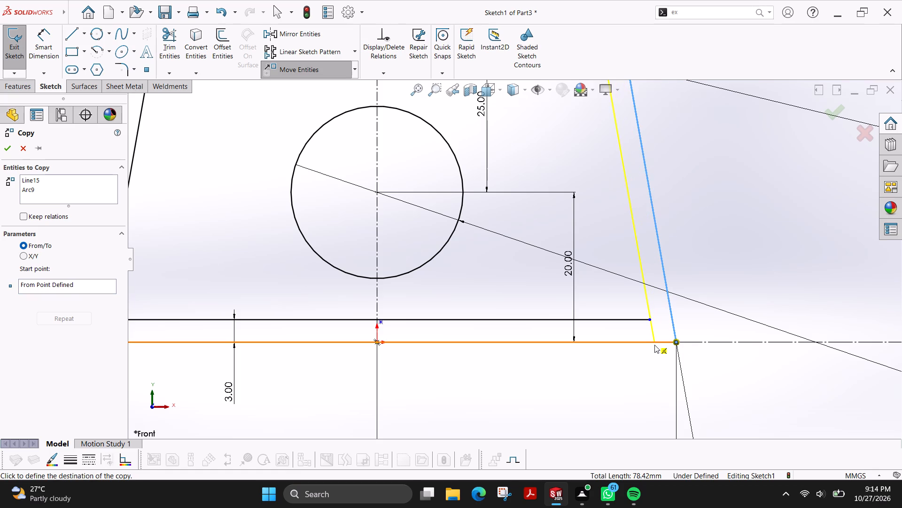
left_click_drag(654, 345, 653, 344)
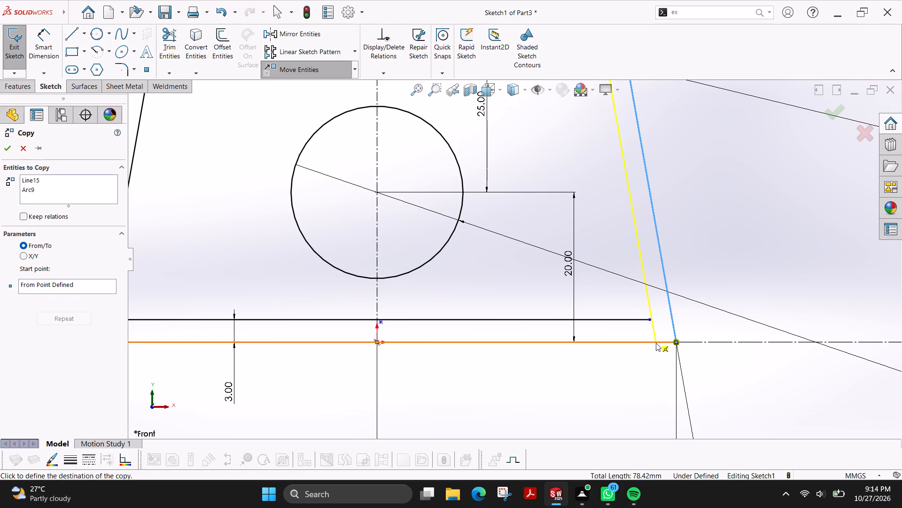
left_click(651, 342)
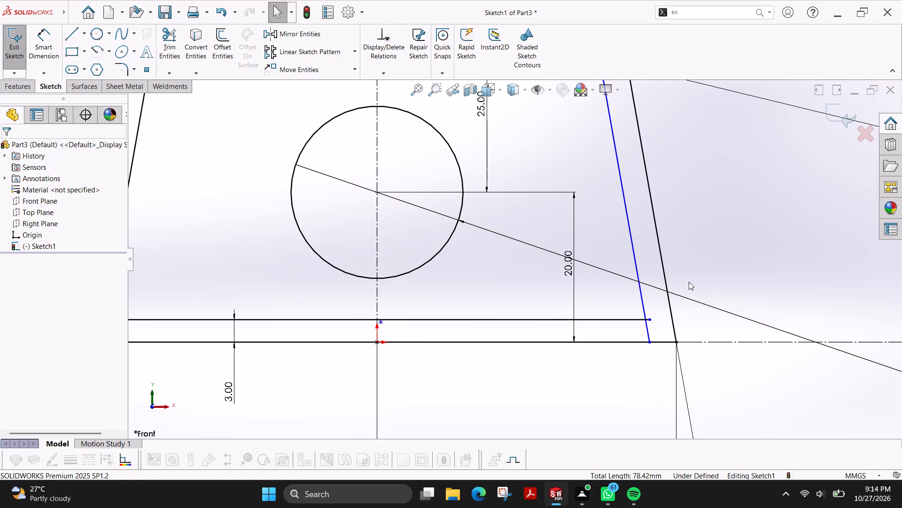
Dimension the spacing between the copied leg line and the outer right leg line as 3 mm.
scroll(665, 268, "up", 5)
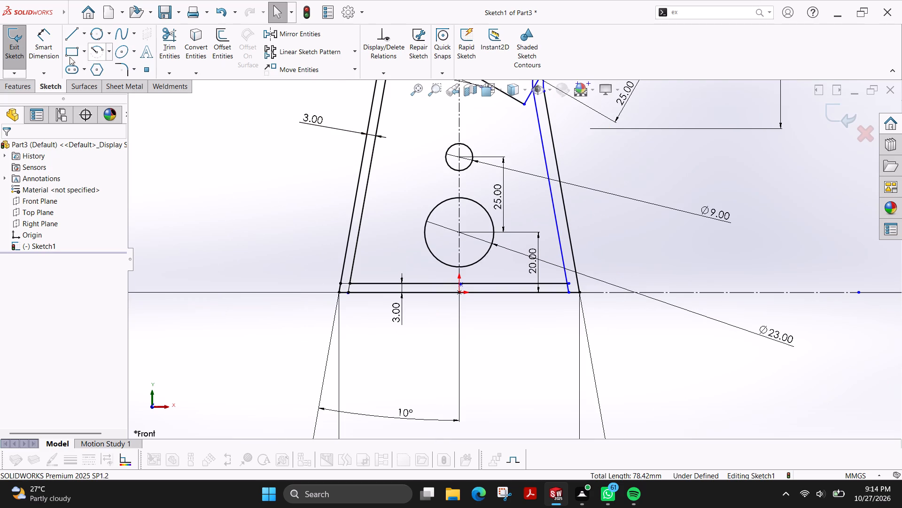
left_click(57, 57)
left_click(552, 203)
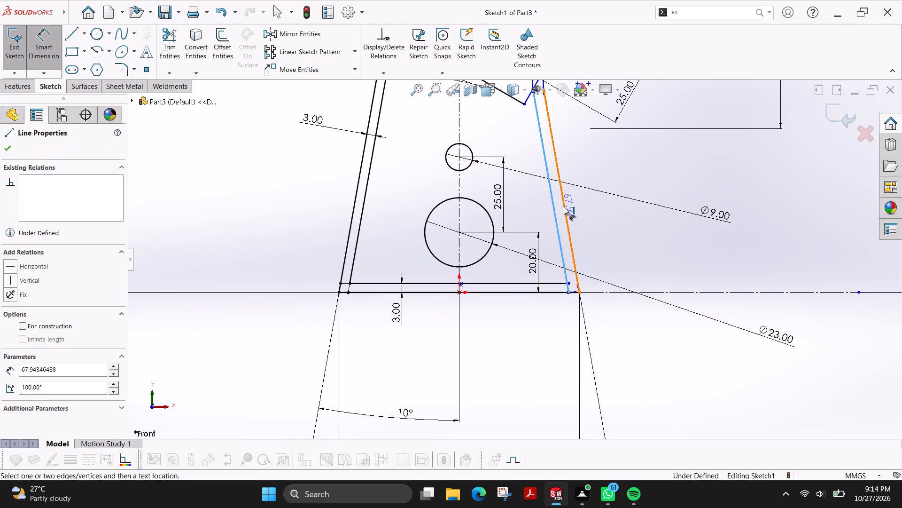
left_click(564, 206)
left_click(592, 222)
key("3")
key("Return")
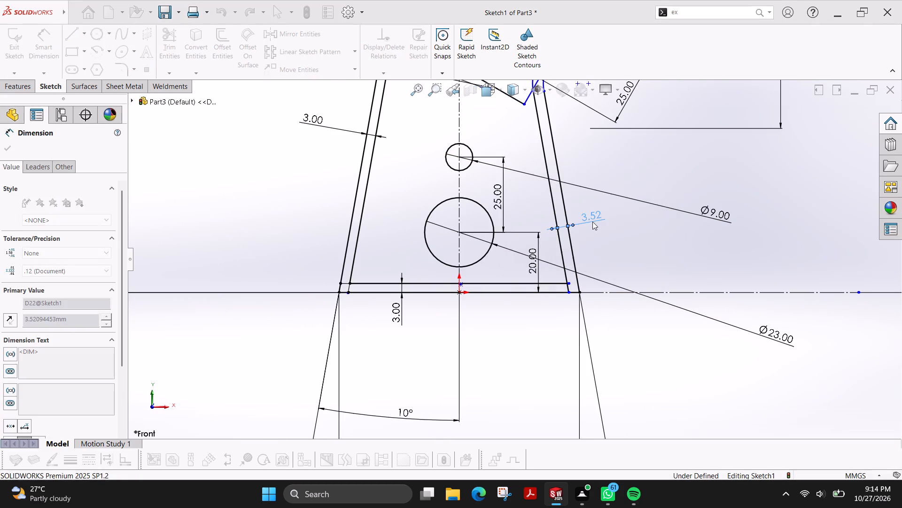
Trim the inner leg and inner base line overhangs at both bottom corners of the inset outline.
scroll(592, 222, "down", 5)
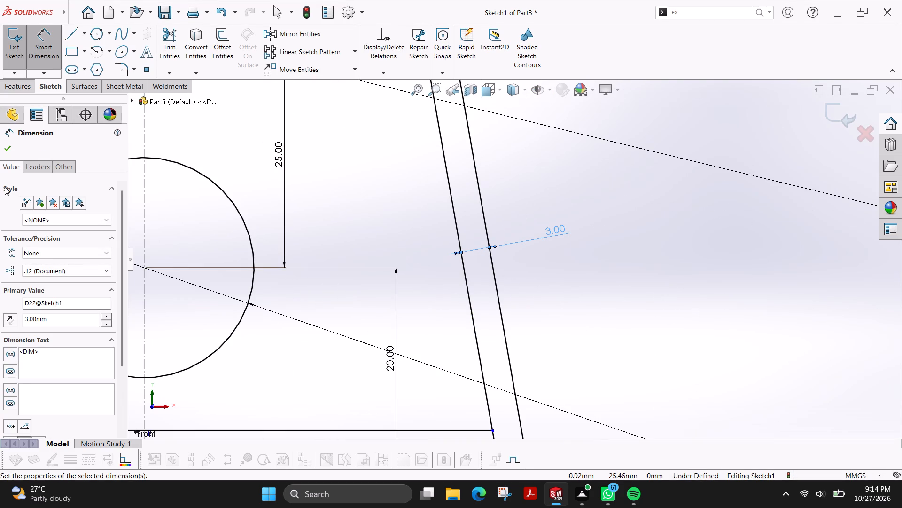
left_click(162, 54)
scroll(480, 321, "up", 3)
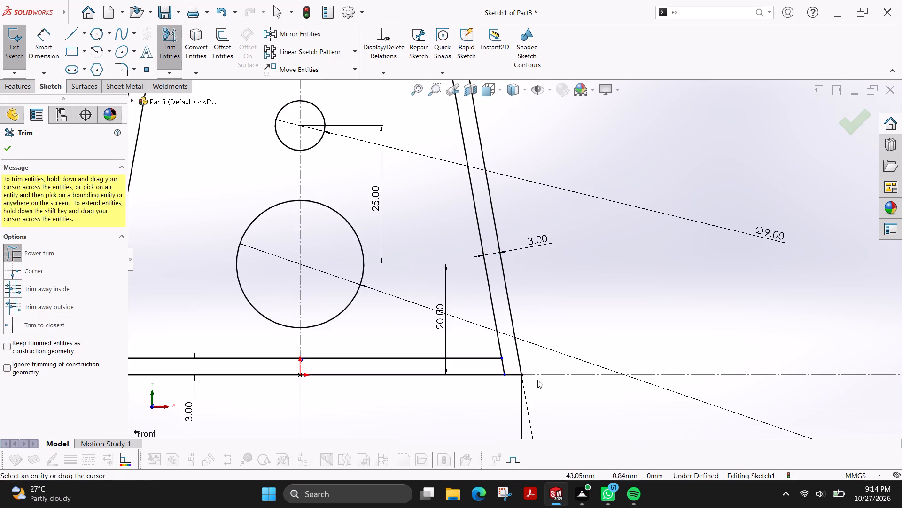
left_click_drag(509, 364, 493, 367)
scroll(506, 344, "up", 3)
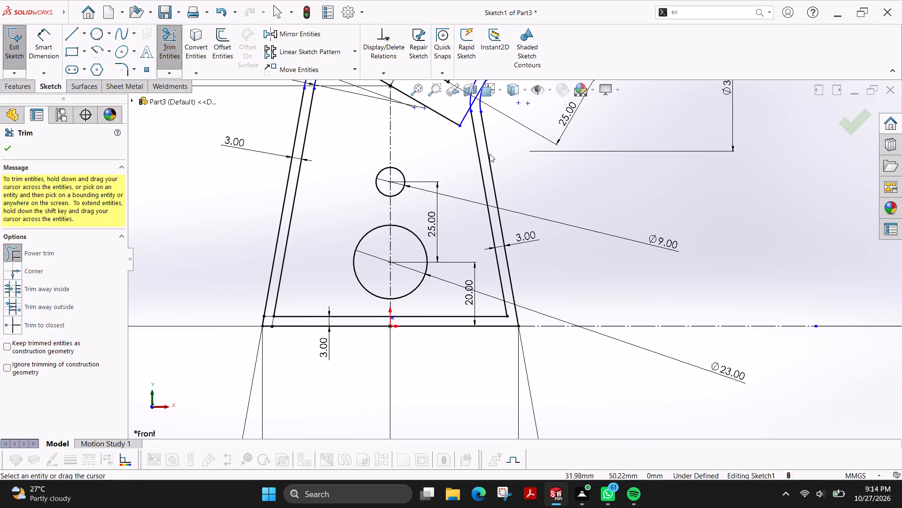
scroll(296, 307, "down", 7)
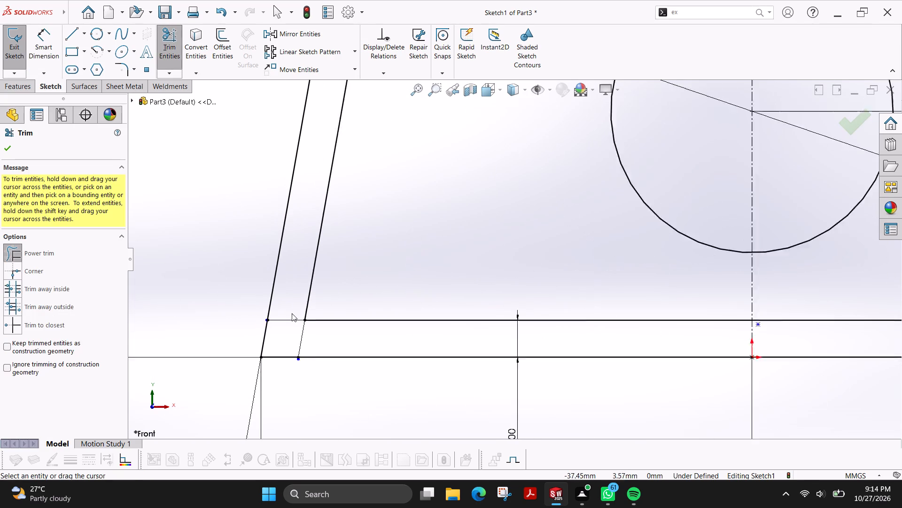
left_click_drag(294, 315, 329, 346)
scroll(661, 249, "up", 11)
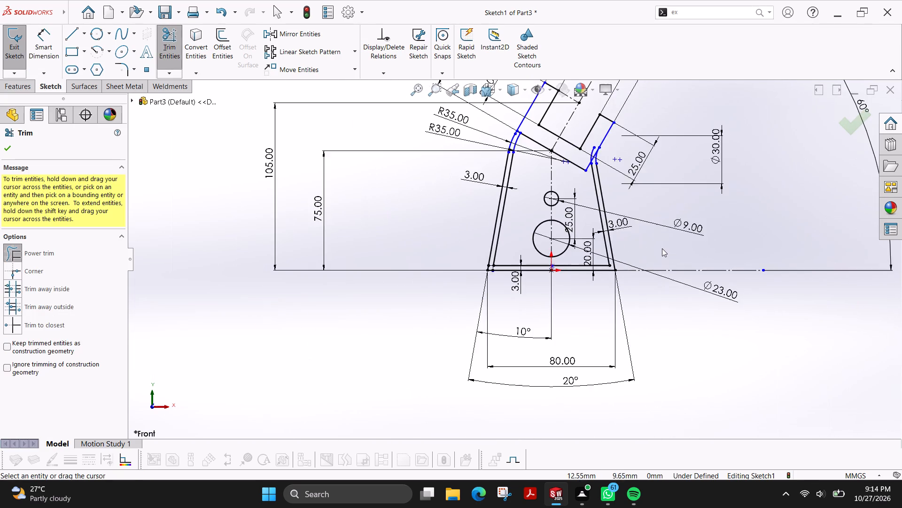
Trim the copied right shoulder arc back to the pronged head's lower right edge.
scroll(643, 166, "down", 4)
scroll(521, 155, "down", 4)
left_click_drag(423, 168, 378, 198)
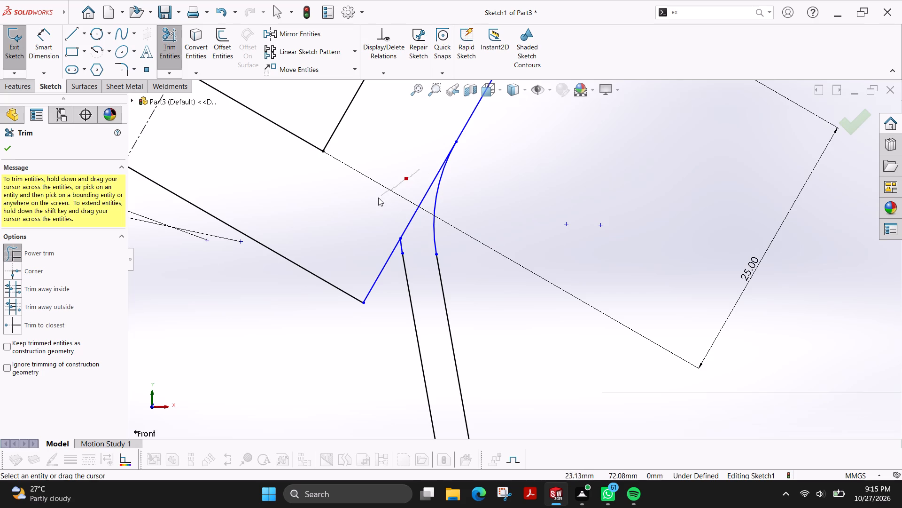
left_click_drag(378, 198, 378, 198)
scroll(349, 250, "up", 6)
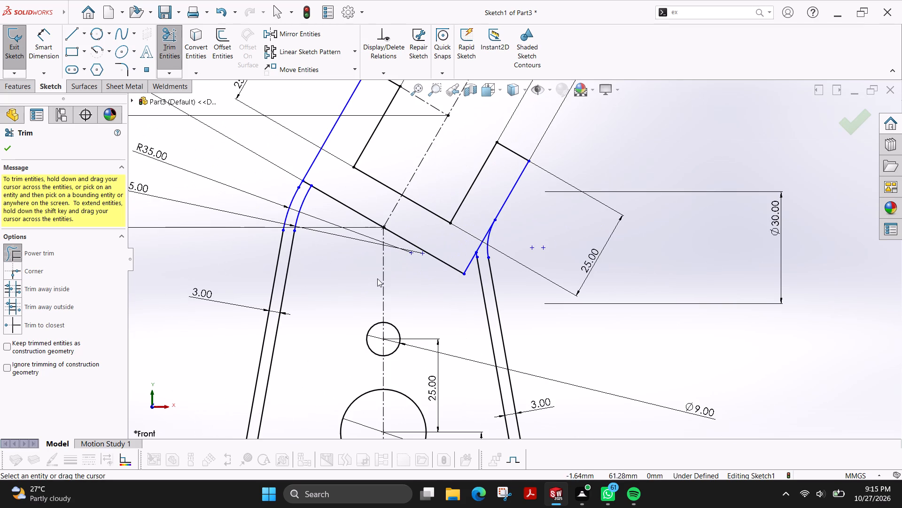
left_click(12, 152)
Add a driven radius dimension to the outer right shoulder arc.
left_click(29, 54)
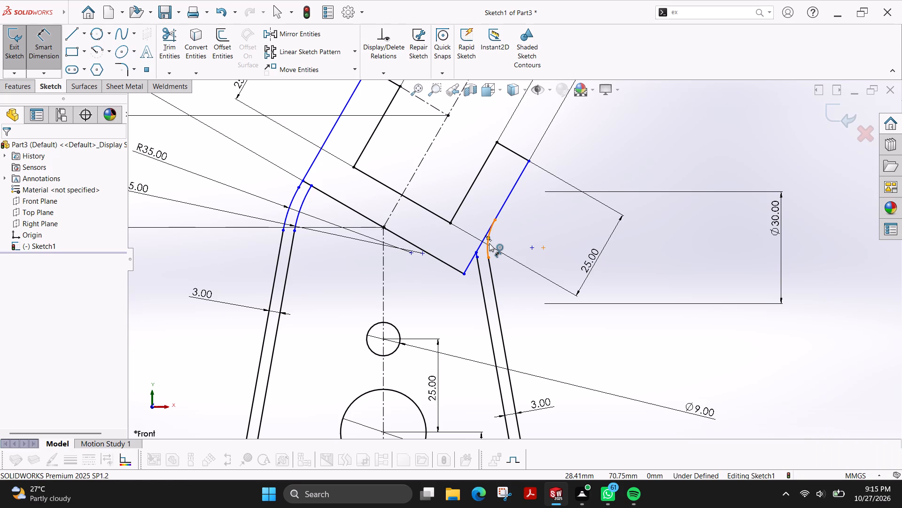
left_click(492, 243)
left_click(489, 241)
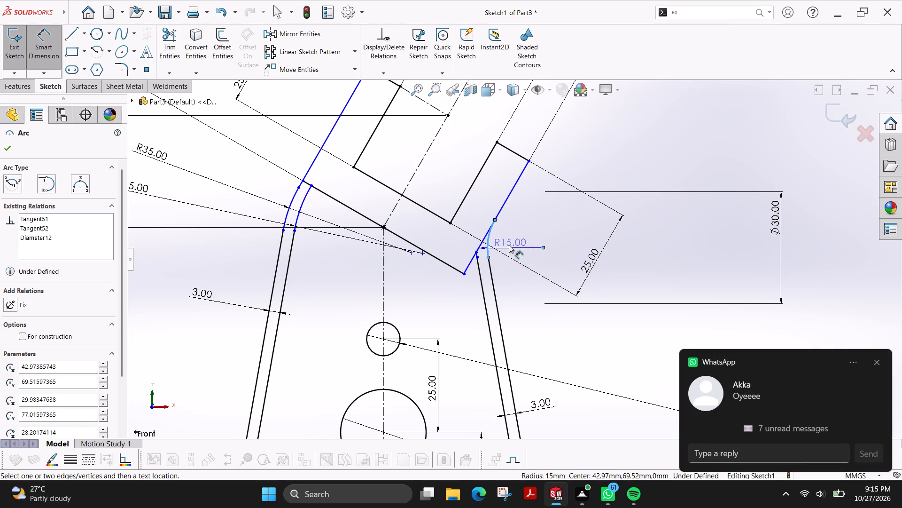
left_click(508, 243)
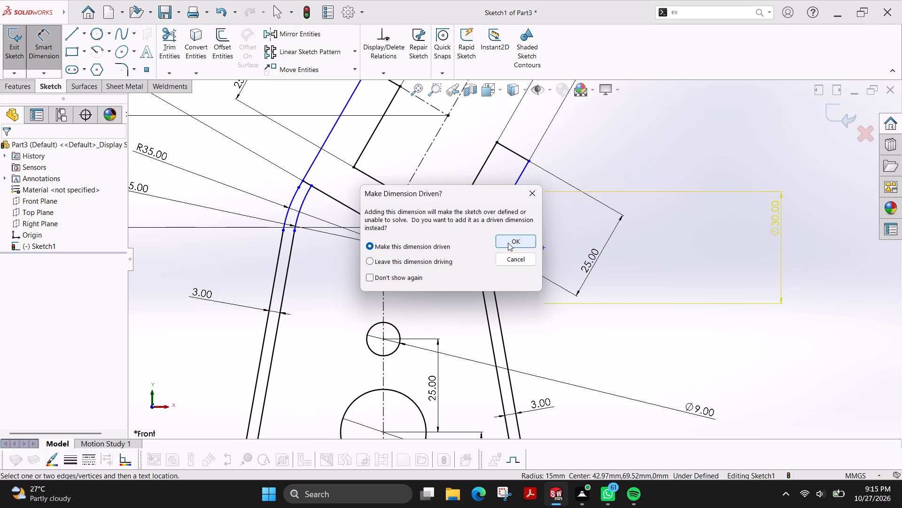
left_click(508, 243)
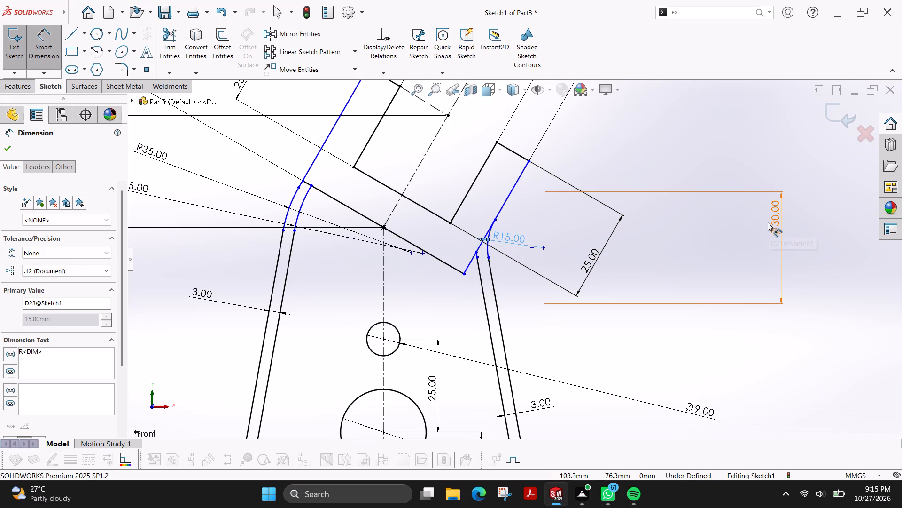
Delete the 30 mm diameter dimension of the outer right shoulder arc.
left_click(768, 222)
key("Delete")
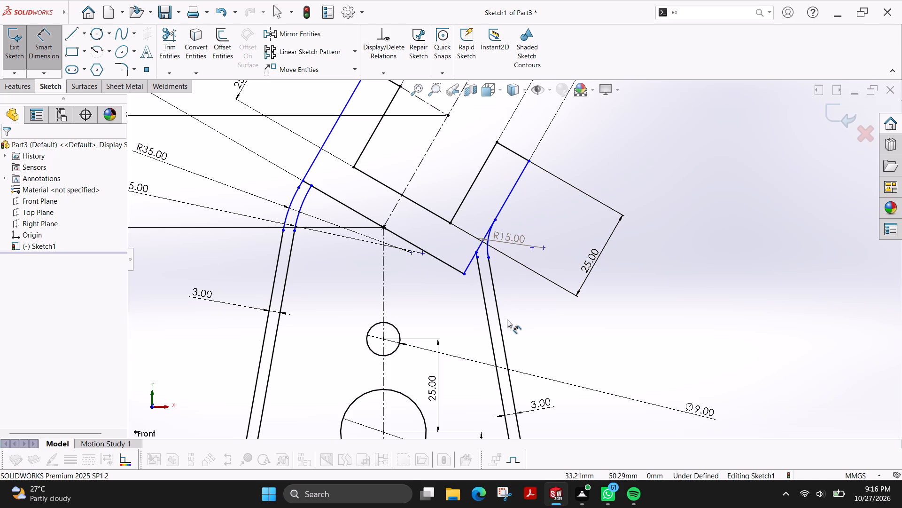
Draw a perimeter circle of about 5.5 mm radius tangent to the pronged head's left edge and lower edge, inside the lower left corner.
scroll(510, 150, "down", 4)
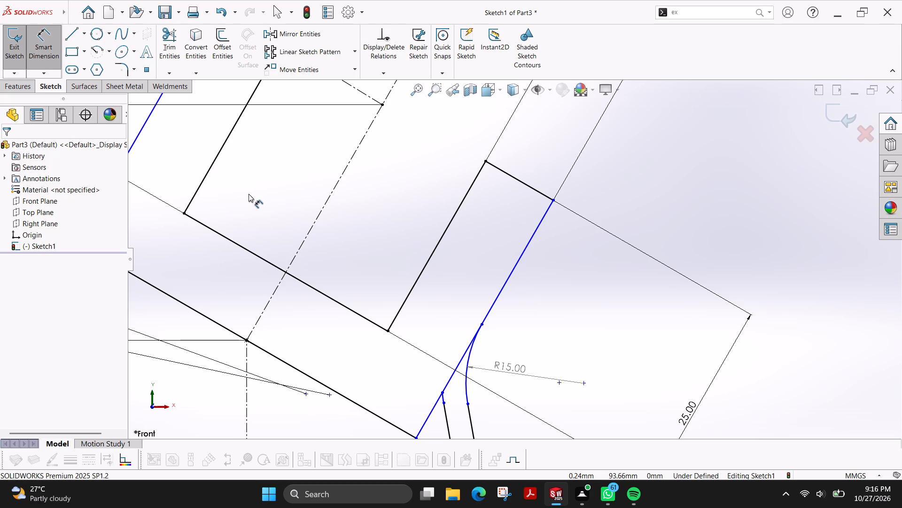
scroll(394, 270, "up", 4)
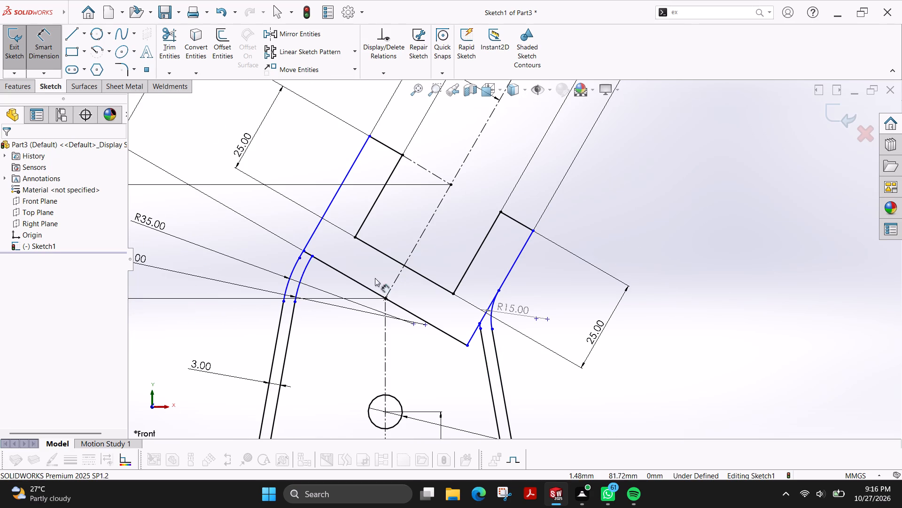
scroll(317, 254, "down", 3)
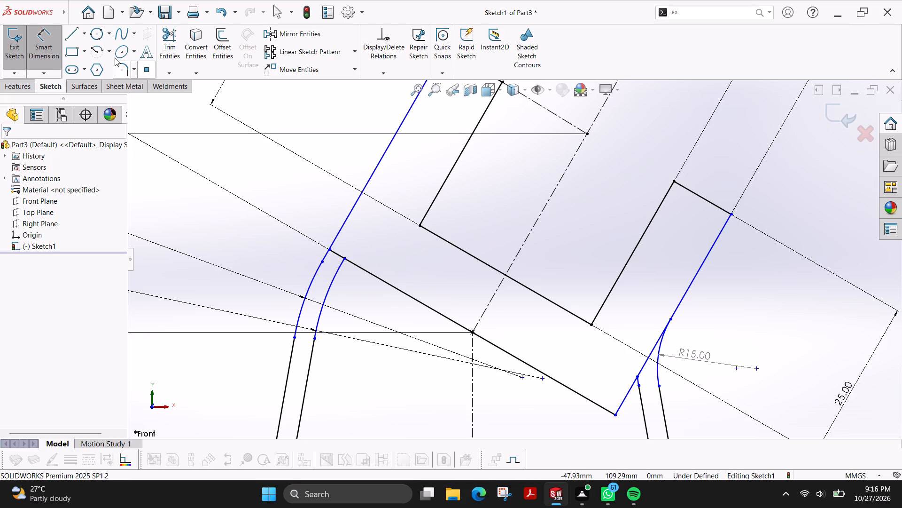
left_click(93, 38)
scroll(352, 242, "down", 4)
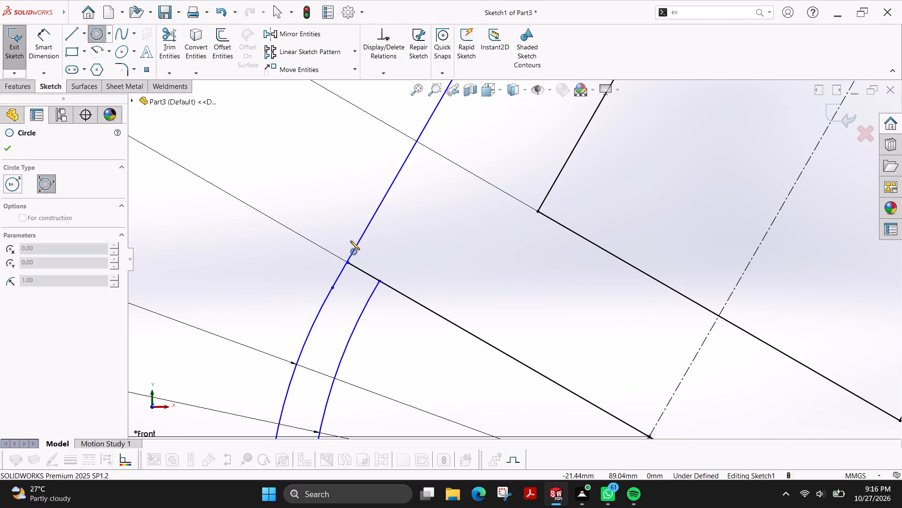
left_click(362, 236)
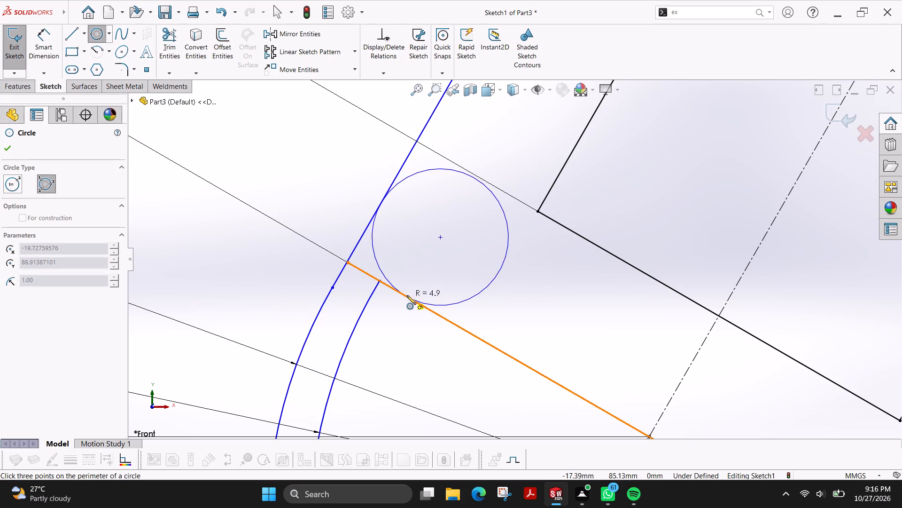
left_click(407, 295)
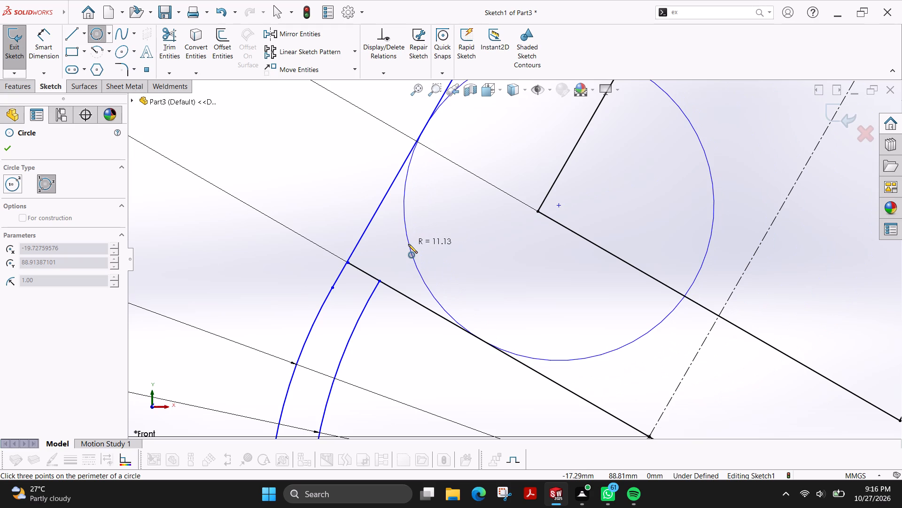
left_click(378, 255)
Draw a perimeter circle of about 2.8 mm radius tangent to the head's right edge and lower edge, inside the lower right corner.
scroll(538, 295, "up", 3)
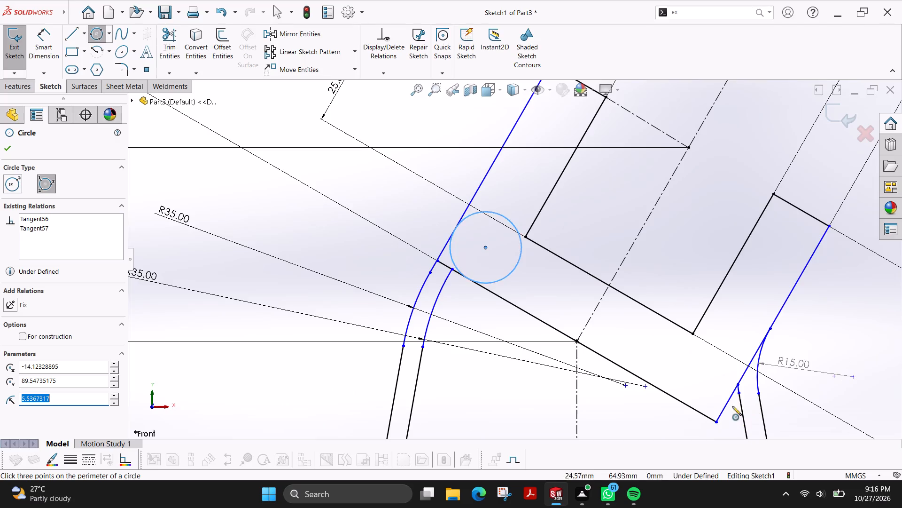
left_click(725, 401)
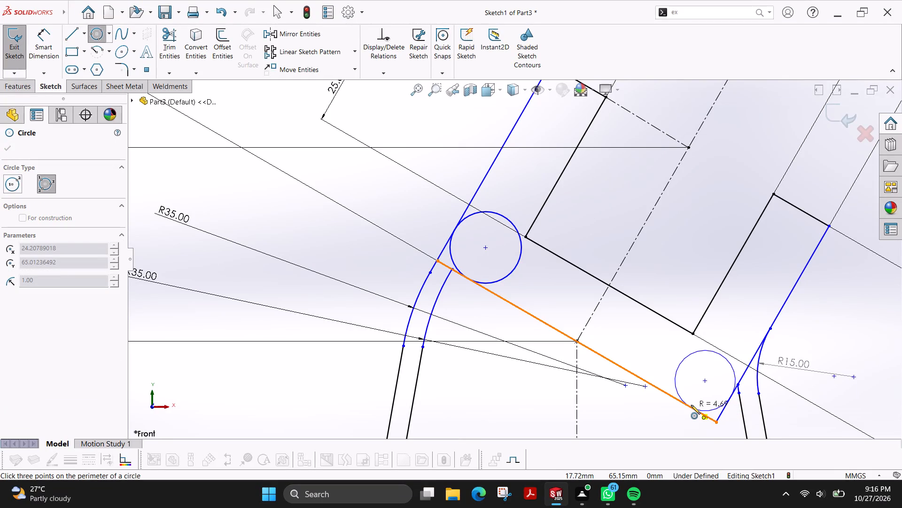
left_click(691, 405)
left_click(700, 382)
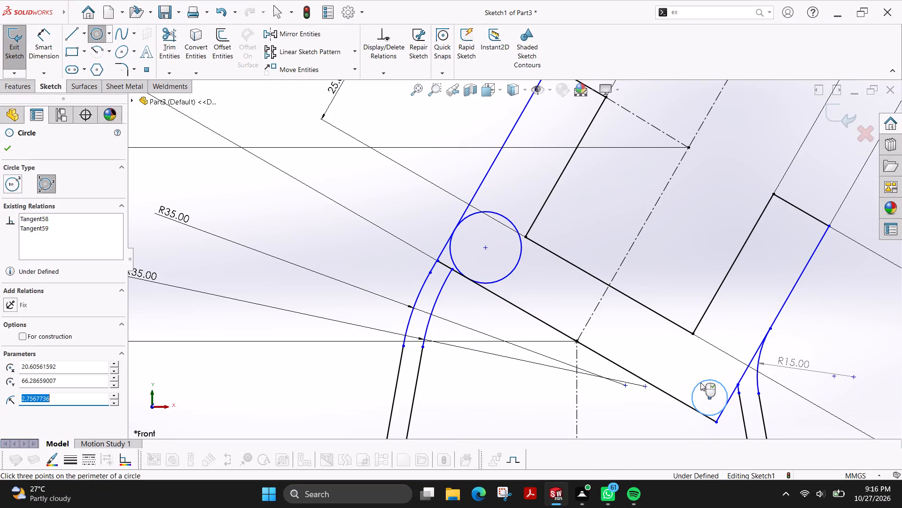
left_click(9, 148)
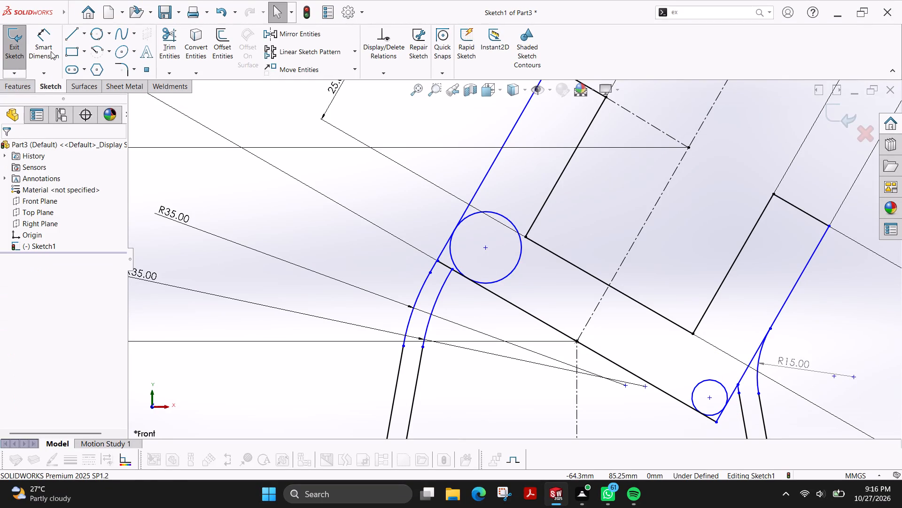
Dimension both tangent circles in the head's lower corners to a diameter of 10 mm.
left_click(49, 46)
left_click(519, 248)
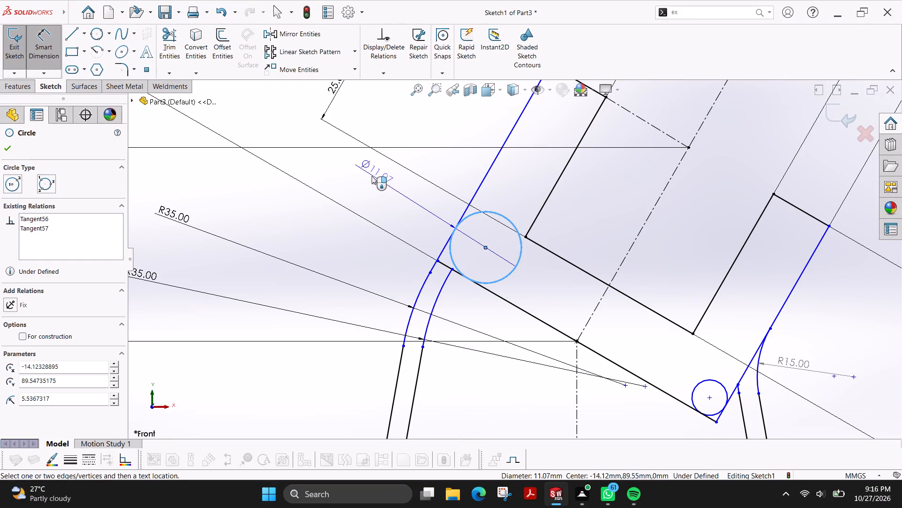
left_click(367, 178)
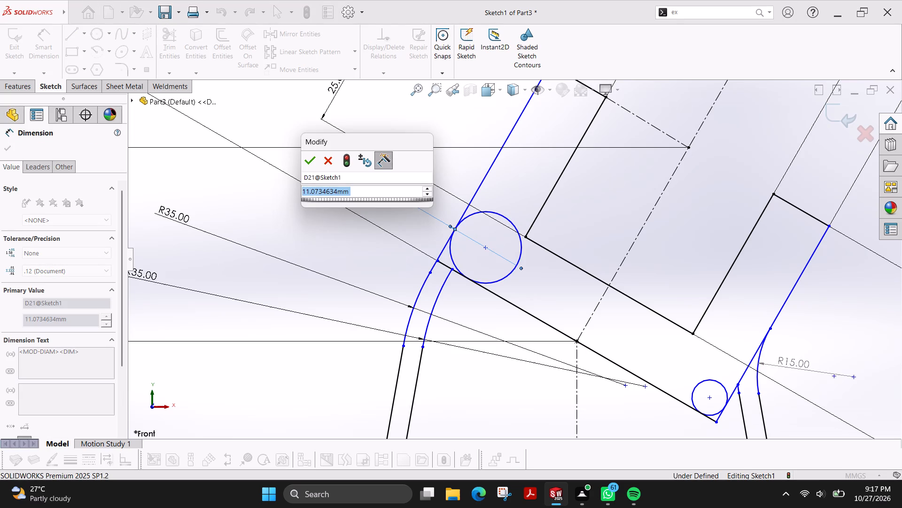
type("10")
key("Return")
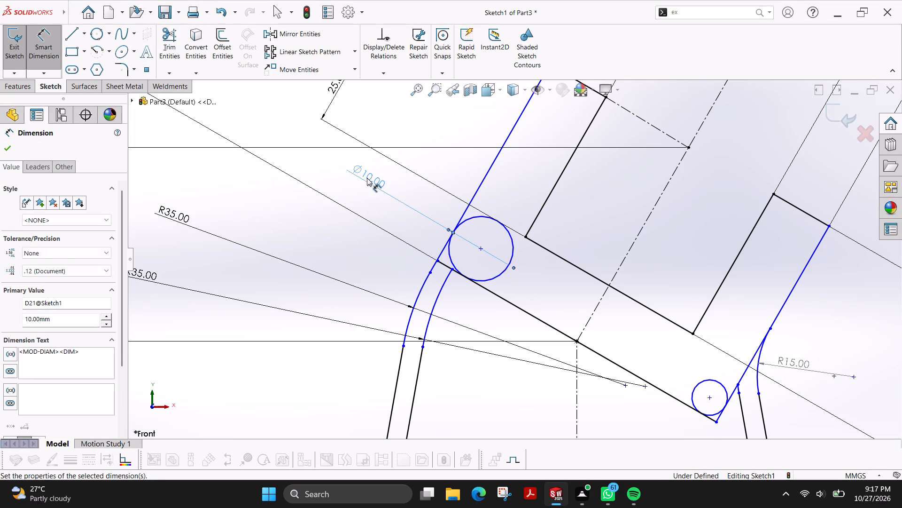
left_click(722, 386)
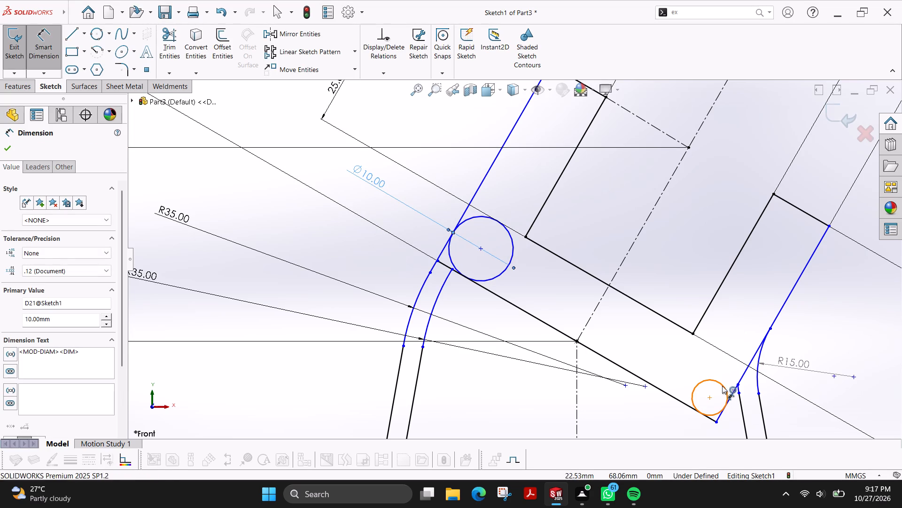
left_click(801, 423)
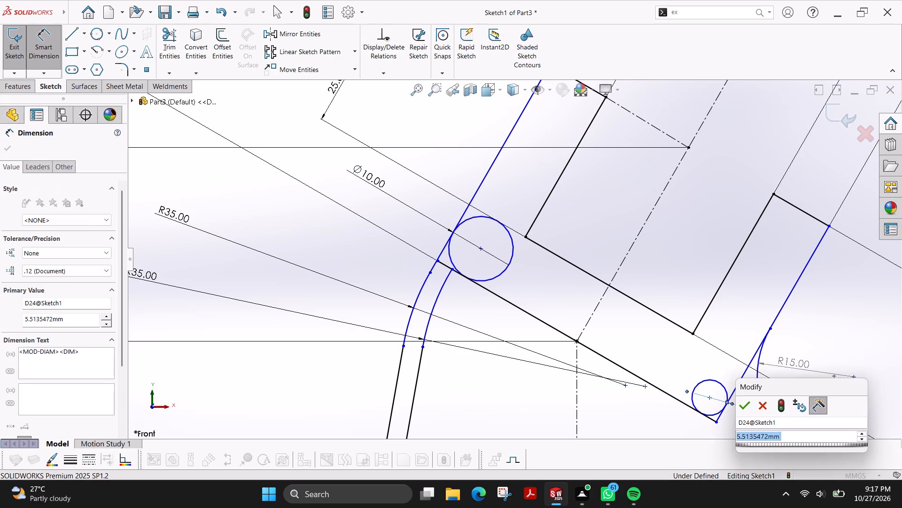
type("10")
key("Return")
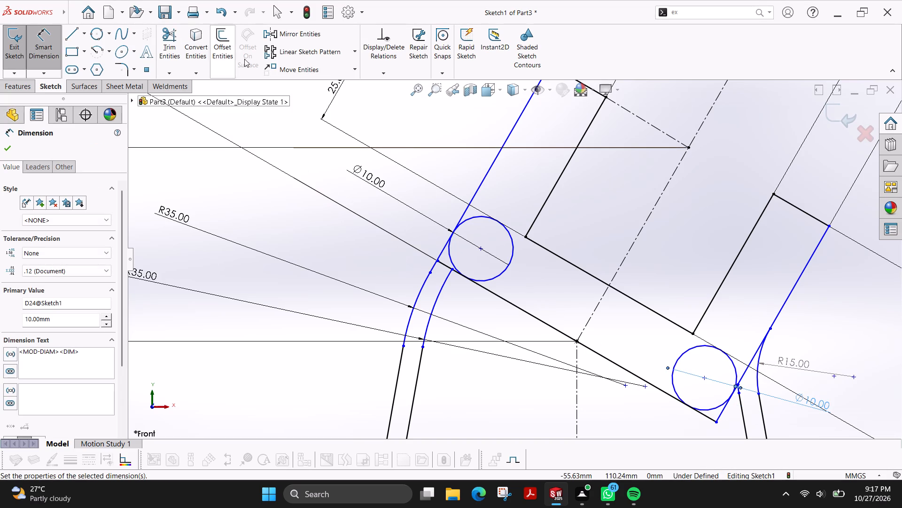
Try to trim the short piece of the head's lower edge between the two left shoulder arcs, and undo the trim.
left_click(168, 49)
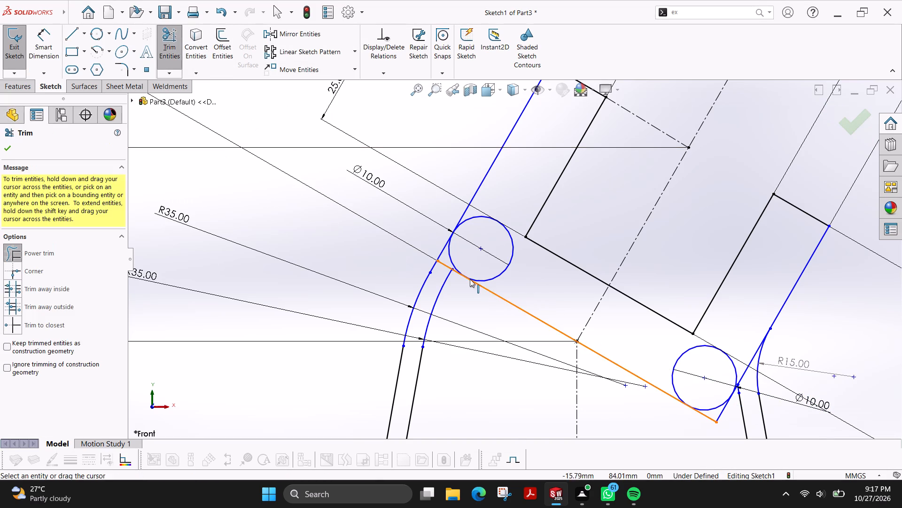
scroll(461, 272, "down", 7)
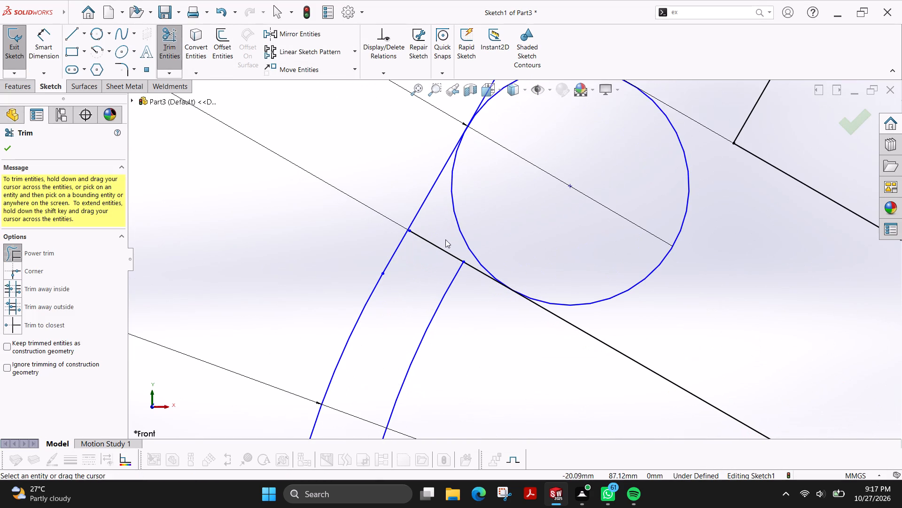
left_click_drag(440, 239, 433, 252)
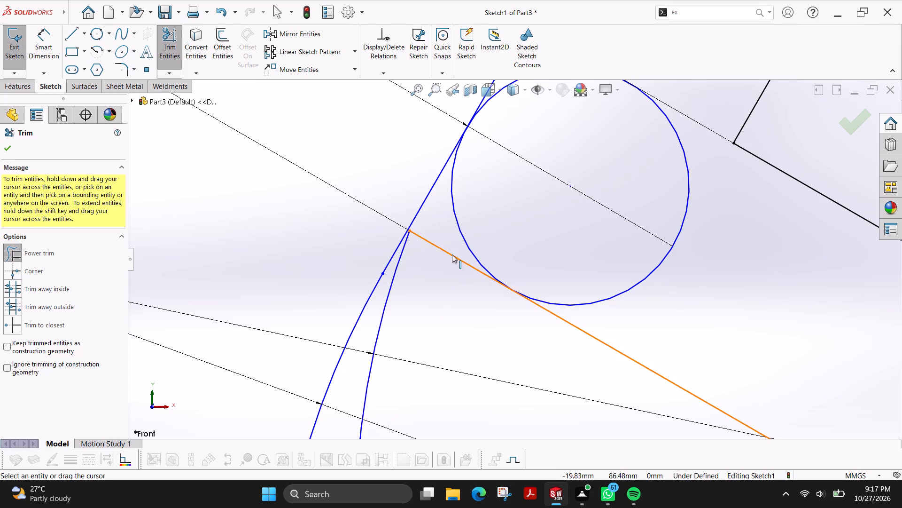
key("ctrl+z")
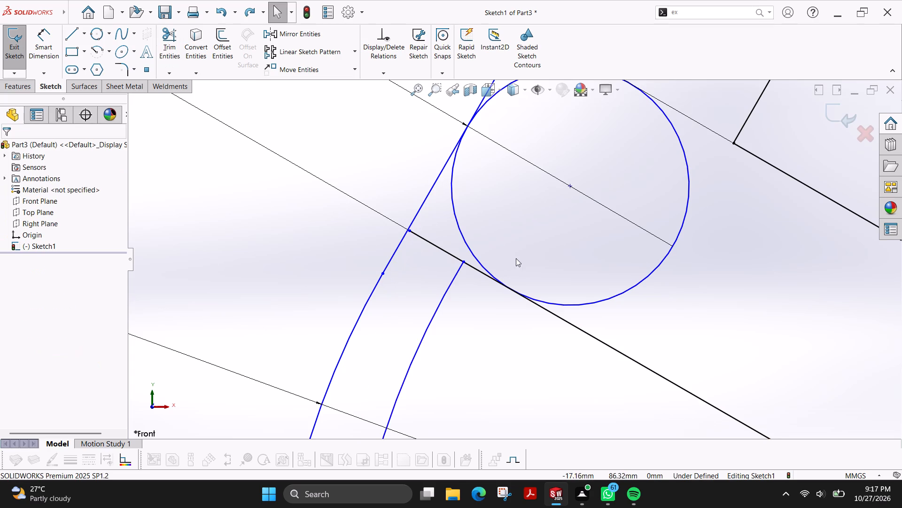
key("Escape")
Extend the inner left shoulder arc past the head's lower edge to meet the 10 mm circle in the left corner.
left_click(730, 16)
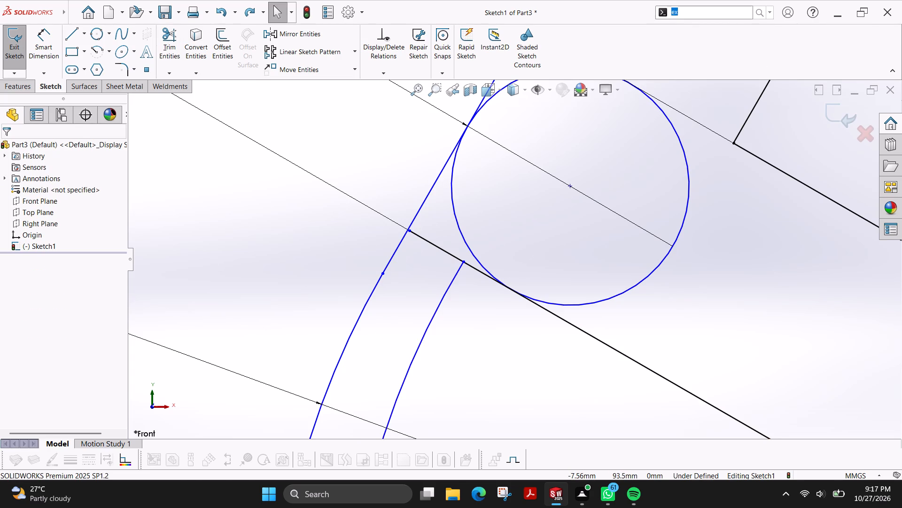
type("ex")
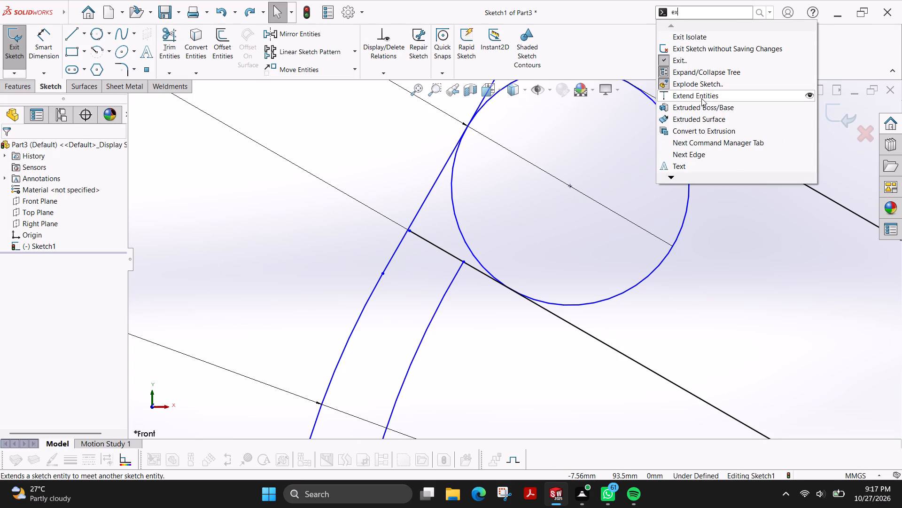
left_click(701, 98)
left_click(447, 287)
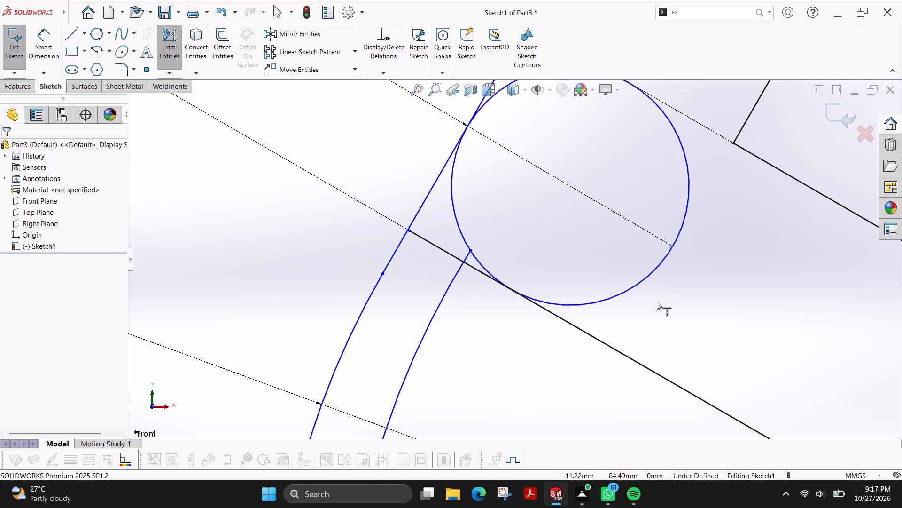
scroll(671, 254, "up", 7)
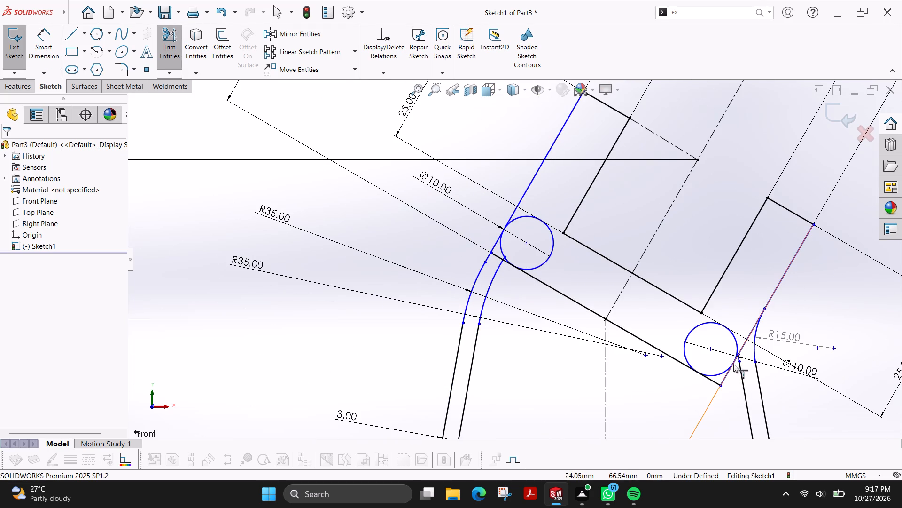
scroll(733, 365, "up", 2)
scroll(733, 365, "down", 2)
scroll(677, 285, "down", 4)
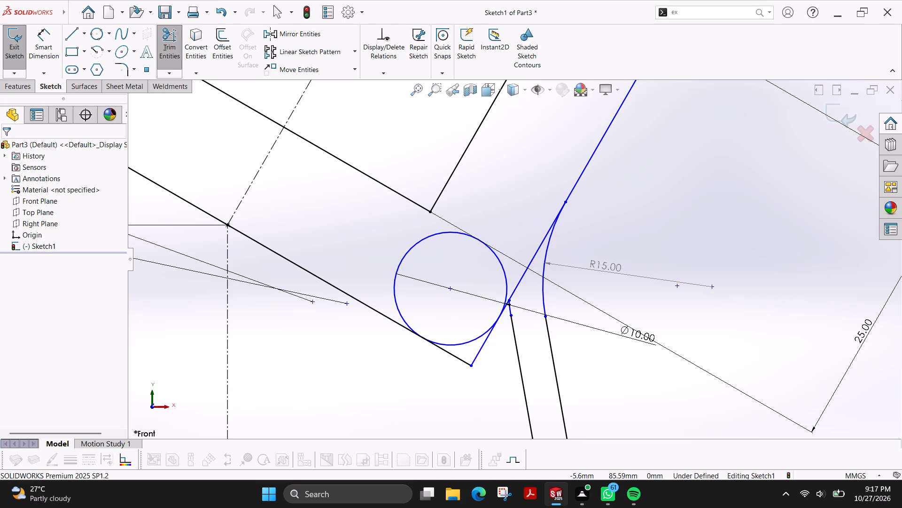
key("Escape")
key("Escape")
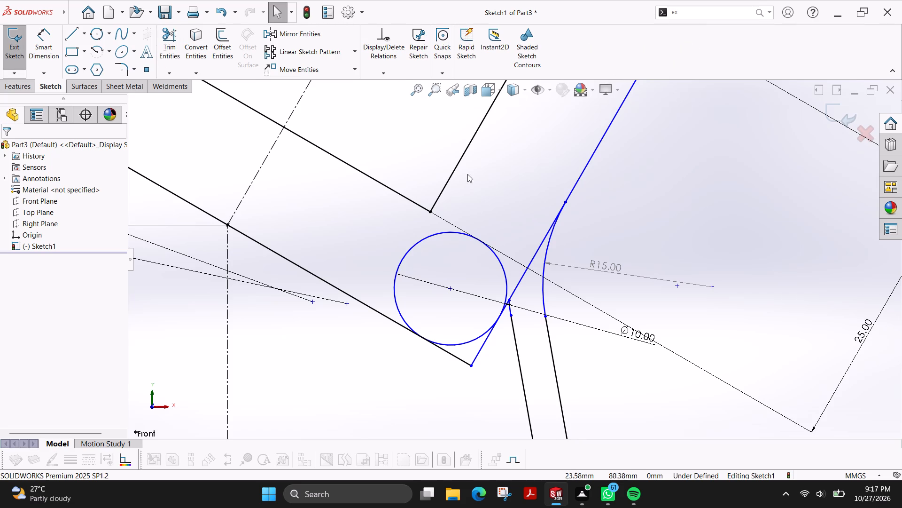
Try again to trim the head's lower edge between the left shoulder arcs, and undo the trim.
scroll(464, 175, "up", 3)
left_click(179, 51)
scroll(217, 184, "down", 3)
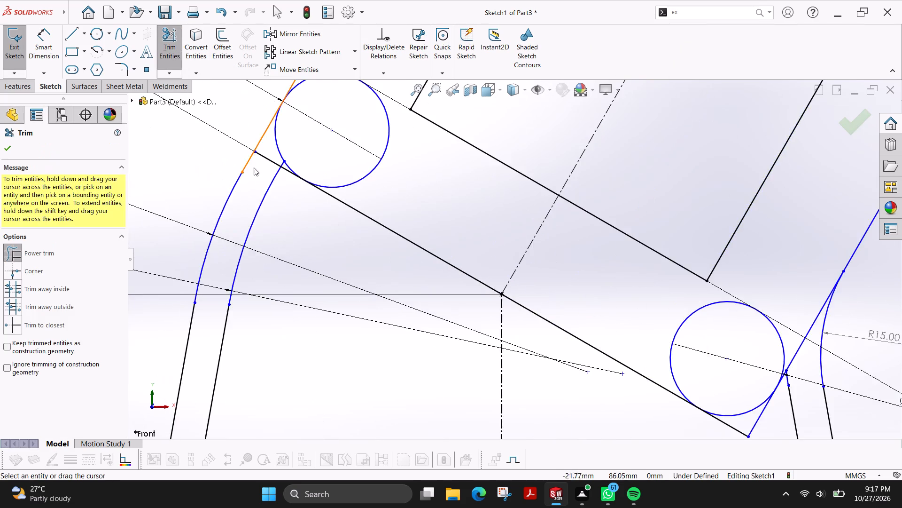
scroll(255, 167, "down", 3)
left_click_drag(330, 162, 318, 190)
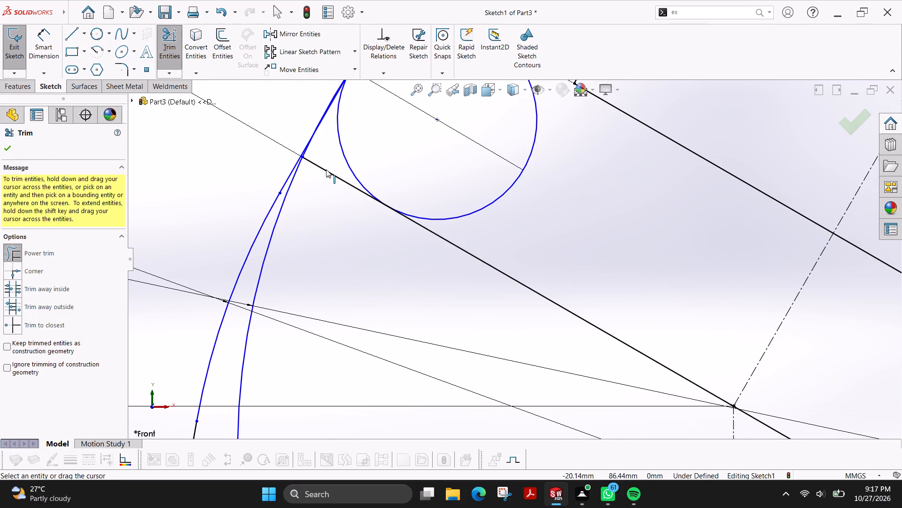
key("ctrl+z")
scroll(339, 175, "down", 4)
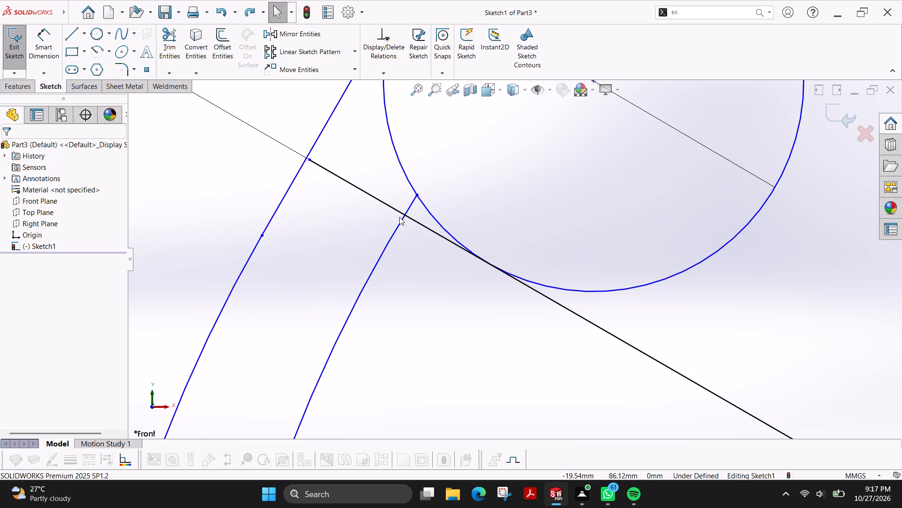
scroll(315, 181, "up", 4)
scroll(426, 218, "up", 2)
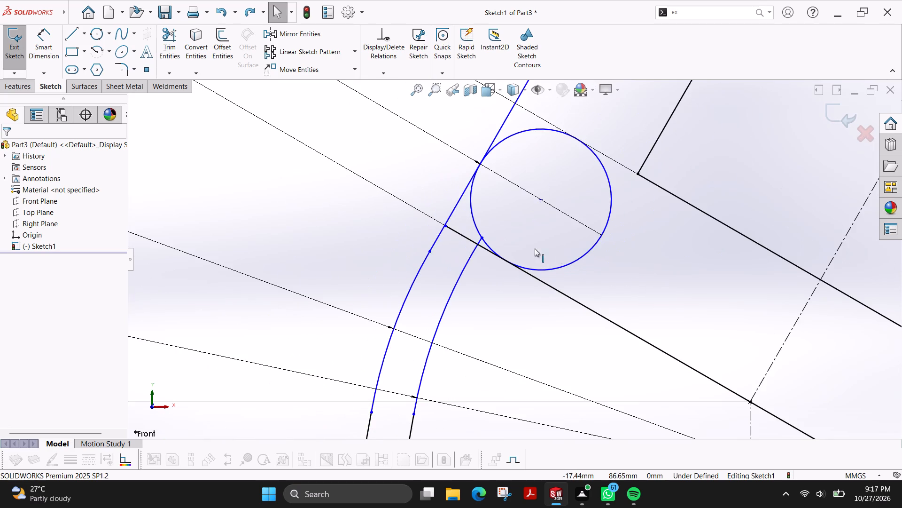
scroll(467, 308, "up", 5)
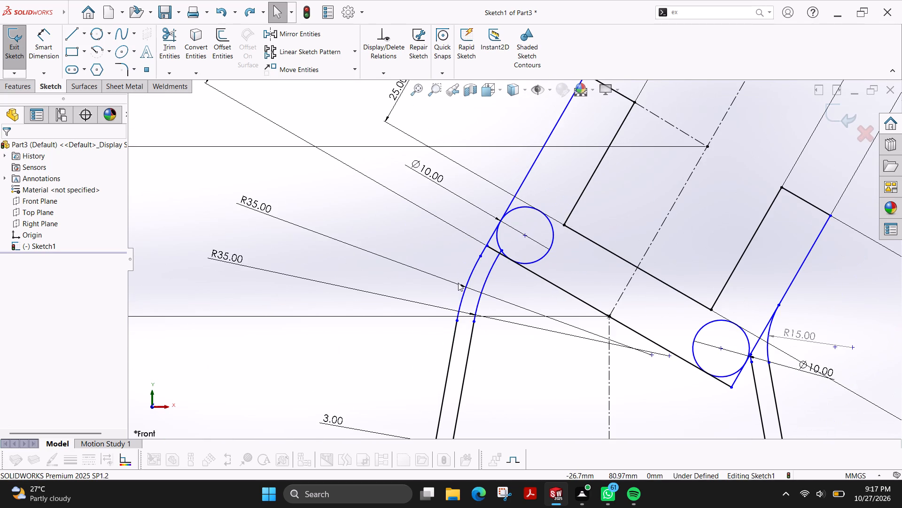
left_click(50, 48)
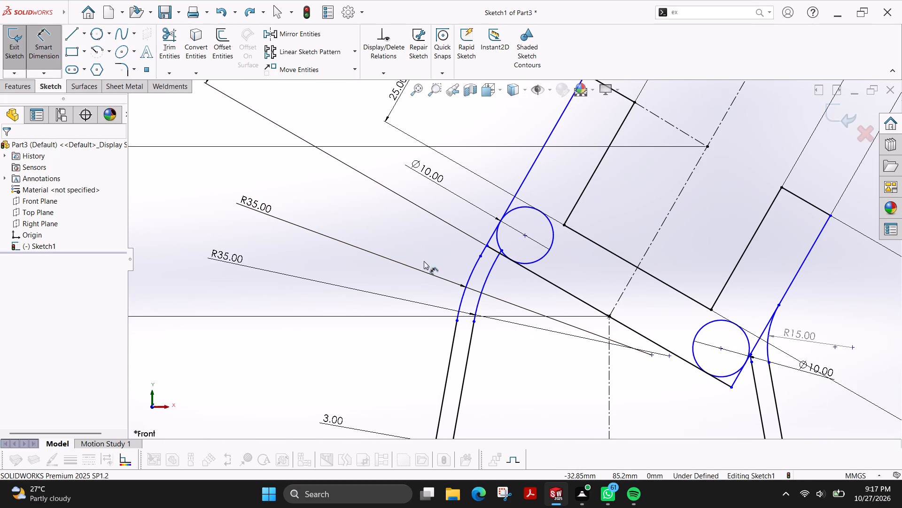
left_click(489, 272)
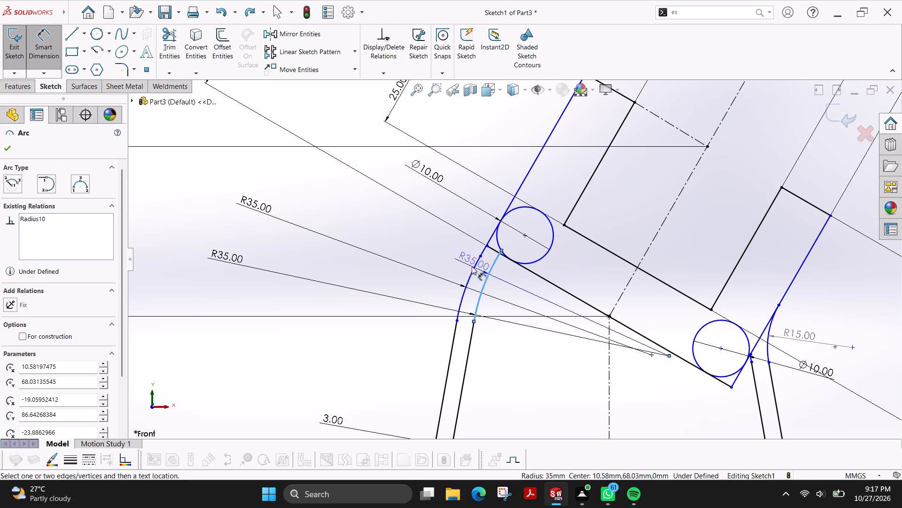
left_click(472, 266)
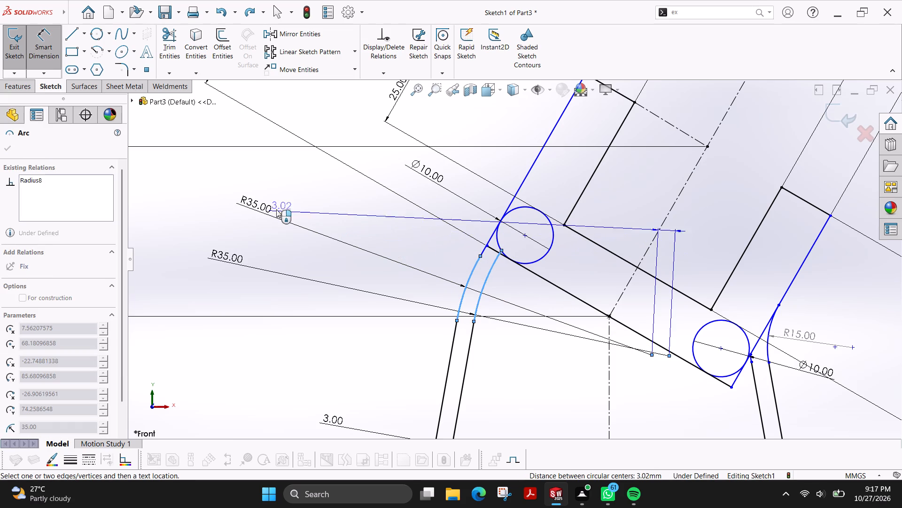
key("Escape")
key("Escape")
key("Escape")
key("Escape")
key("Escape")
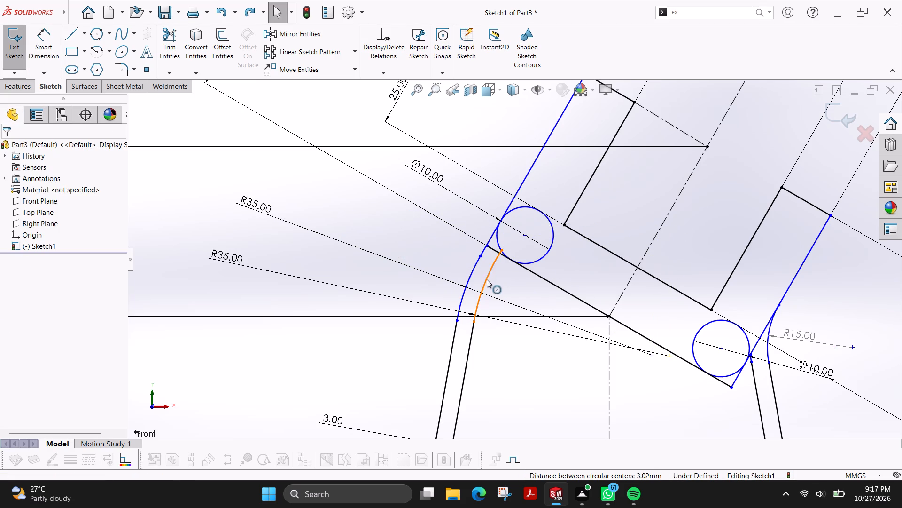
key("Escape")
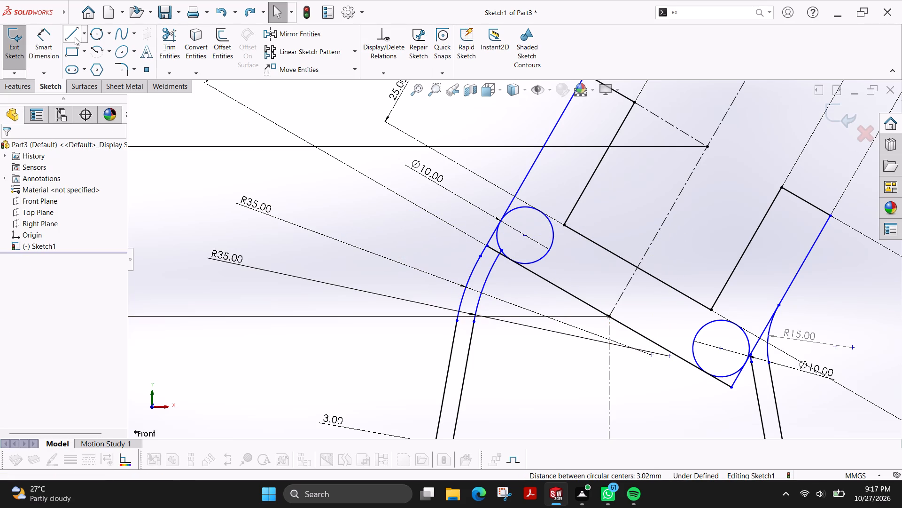
Dimension the distance between the centres of the two left shoulder arcs as 3 mm.
left_click(47, 48)
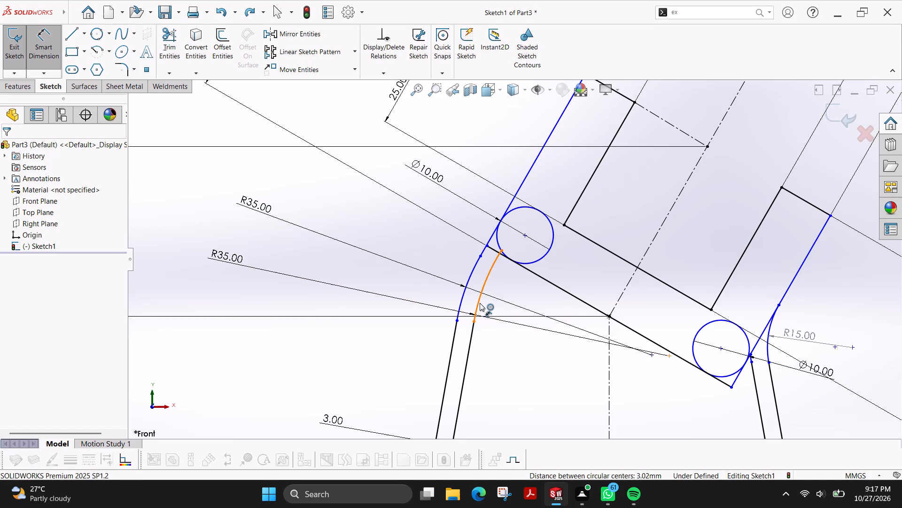
left_click(480, 303)
left_click(462, 298)
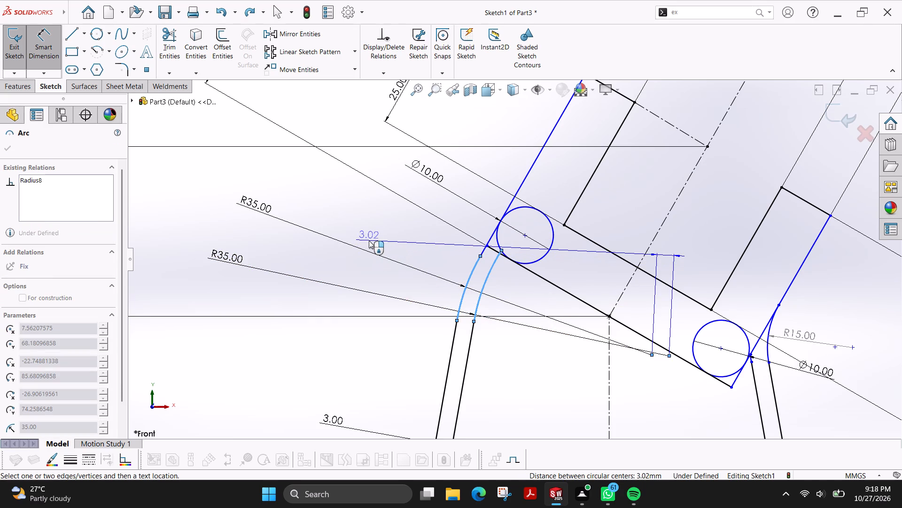
left_click(372, 234)
key("3")
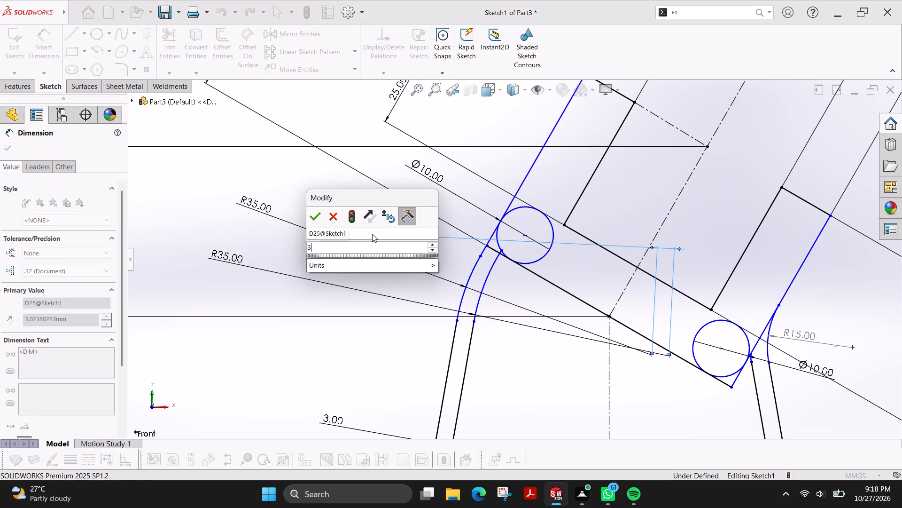
key("Return")
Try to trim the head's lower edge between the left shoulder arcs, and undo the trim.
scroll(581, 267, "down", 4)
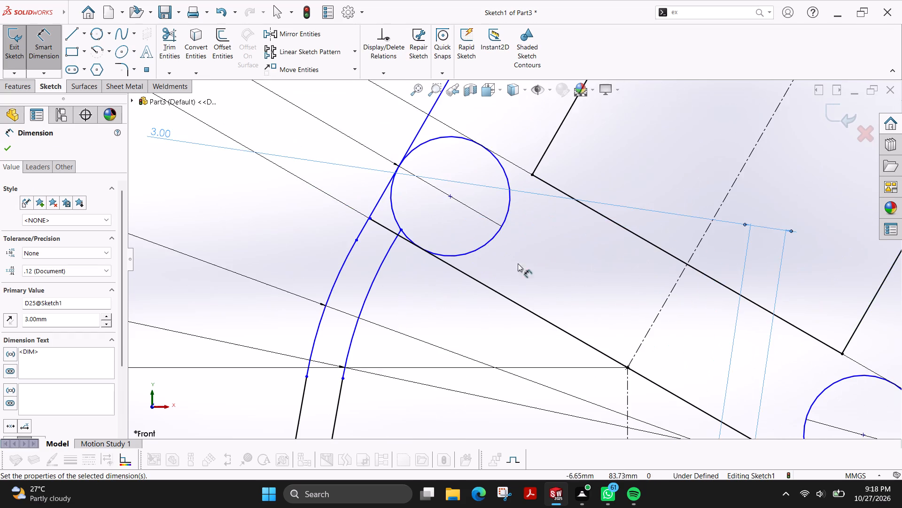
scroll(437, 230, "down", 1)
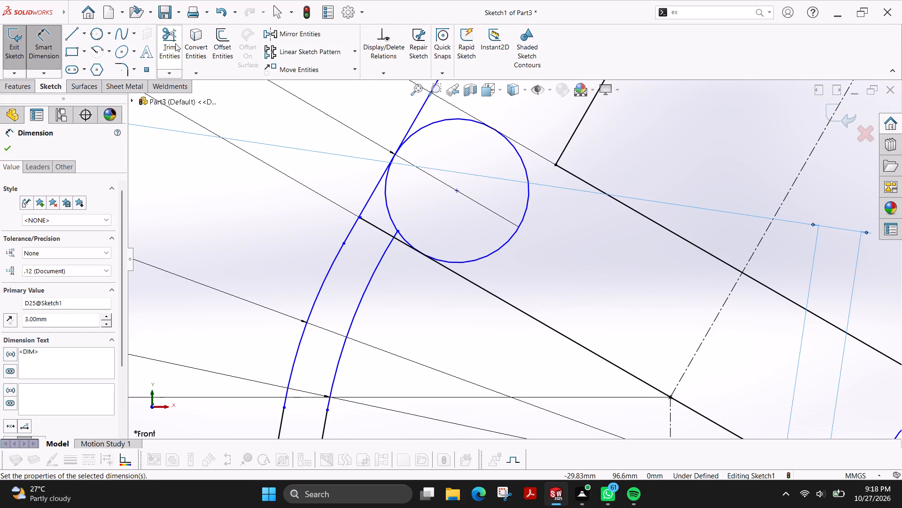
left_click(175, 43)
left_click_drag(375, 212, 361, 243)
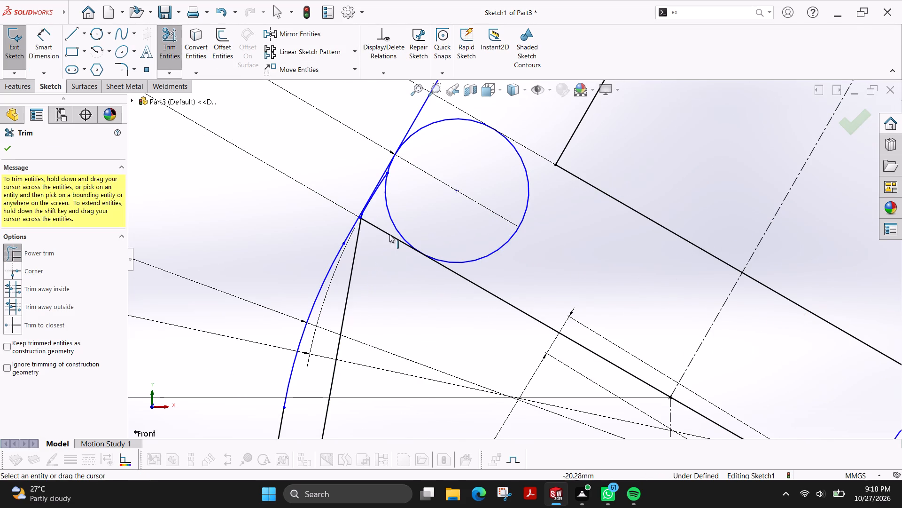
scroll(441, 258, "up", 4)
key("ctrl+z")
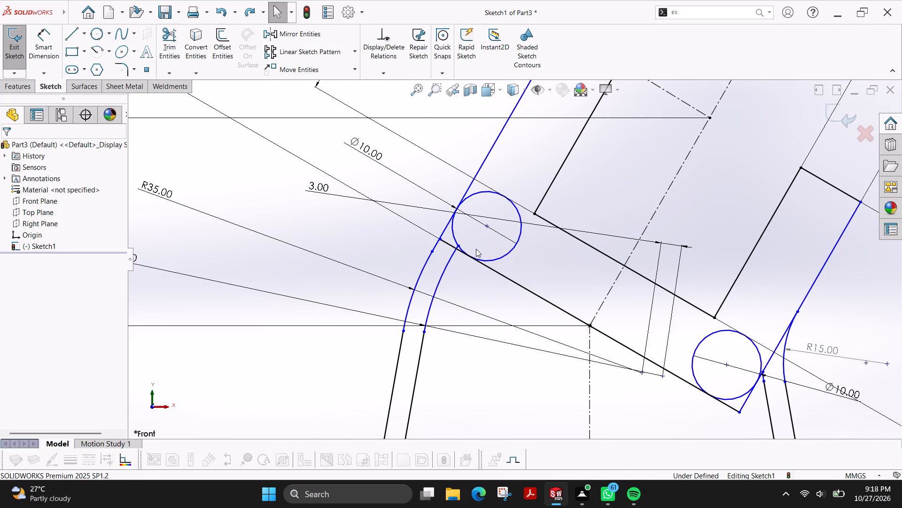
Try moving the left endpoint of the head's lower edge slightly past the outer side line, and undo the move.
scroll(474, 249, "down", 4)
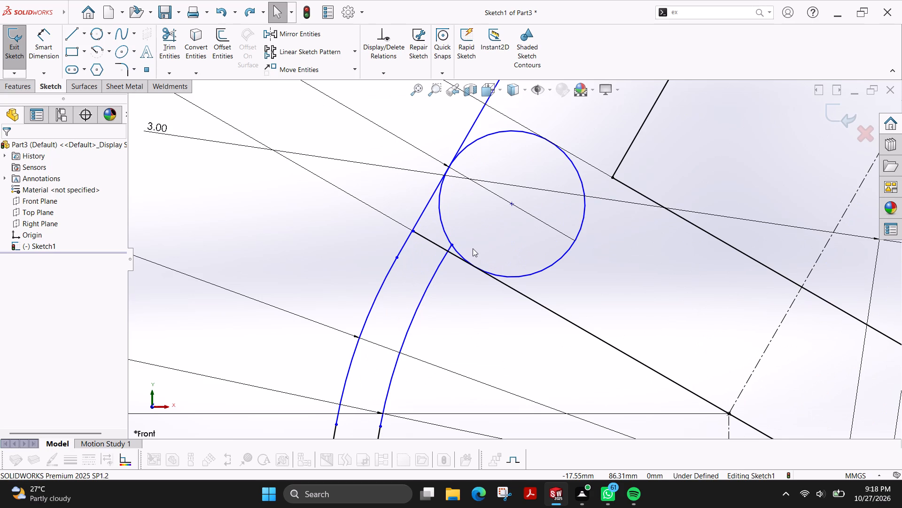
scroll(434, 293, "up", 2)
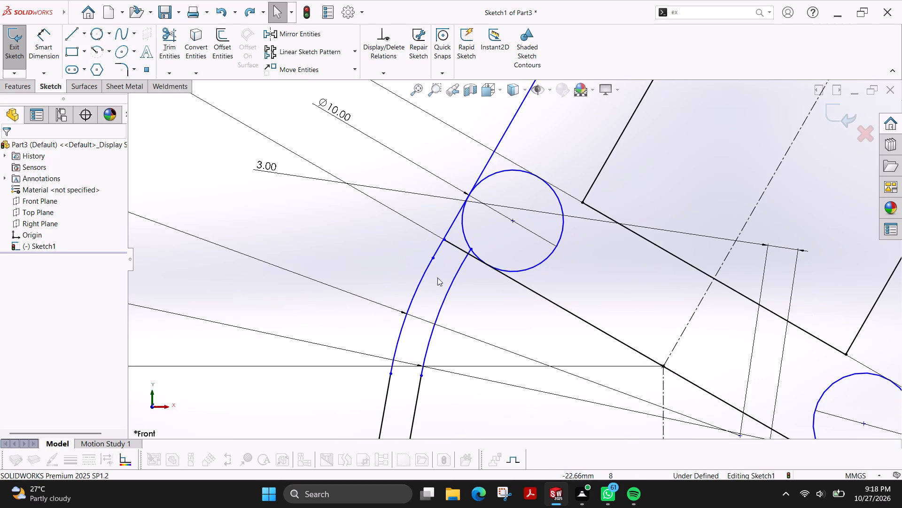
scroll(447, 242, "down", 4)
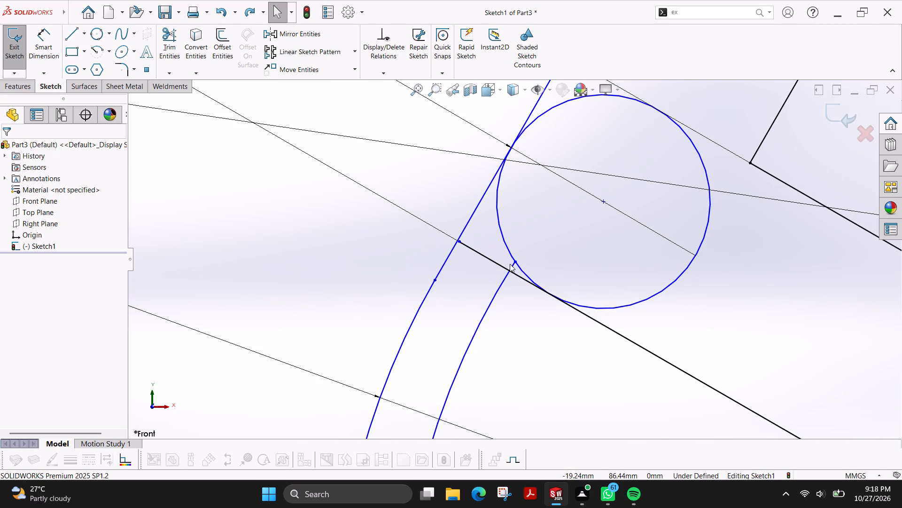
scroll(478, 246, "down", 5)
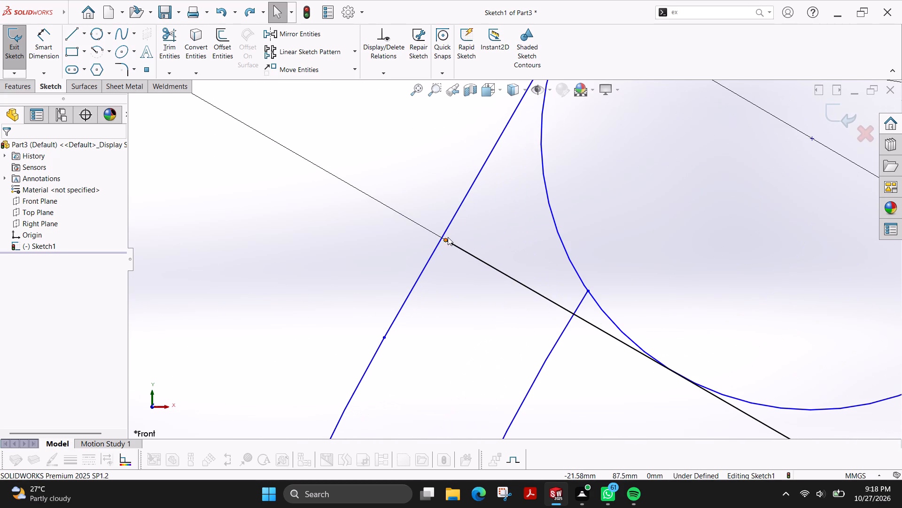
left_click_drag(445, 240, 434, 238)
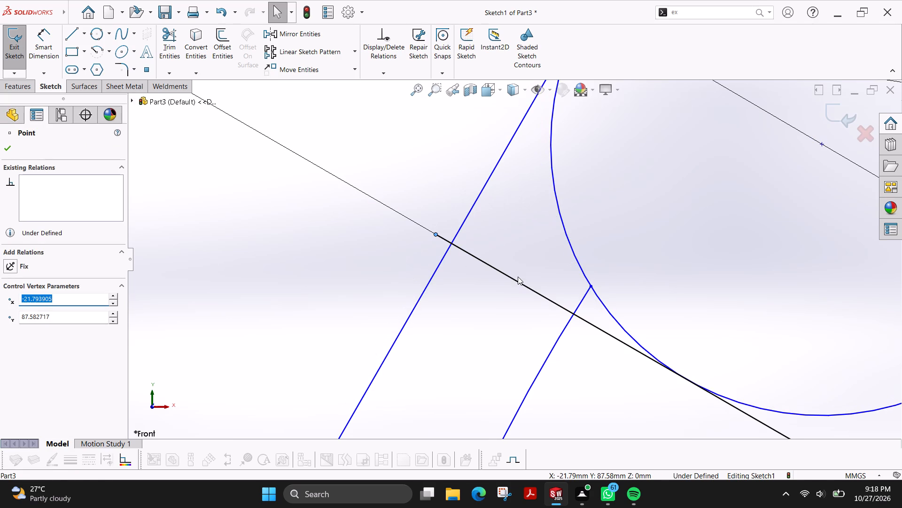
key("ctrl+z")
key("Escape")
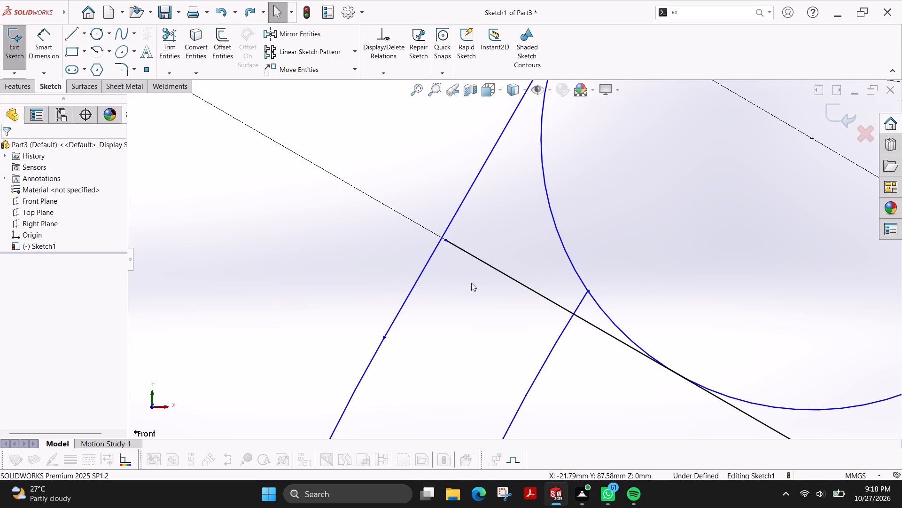
Reposition the 3 mm wall-thickness dimension beside the left leg, a little below the shoulder arcs.
scroll(471, 283, "up", 13)
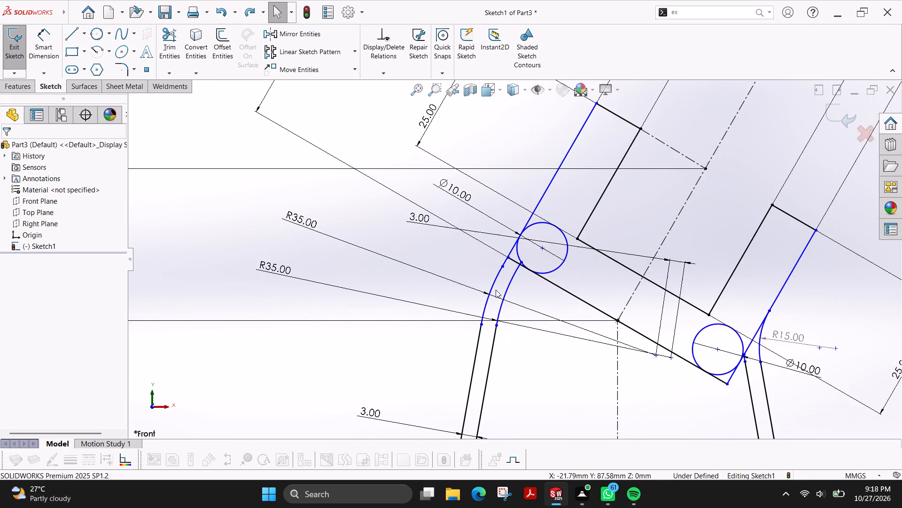
scroll(492, 333, "up", 1)
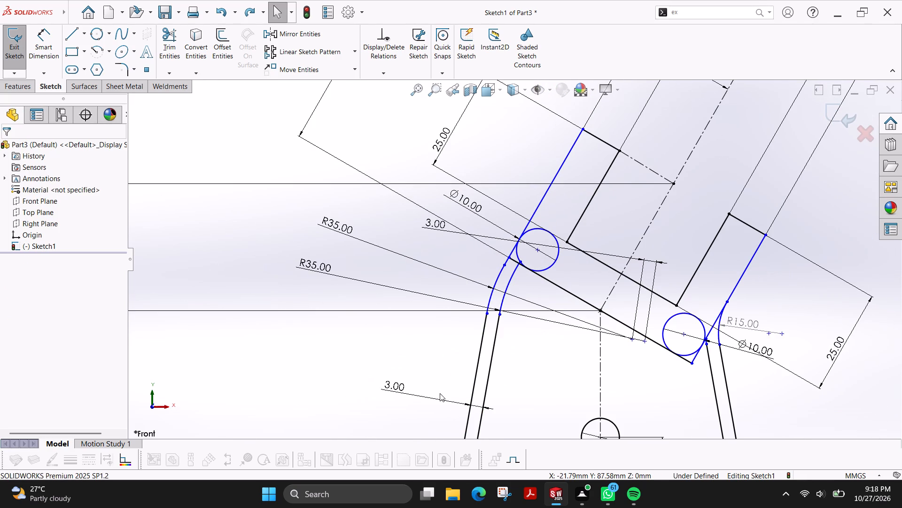
left_click_drag(391, 384, 447, 251)
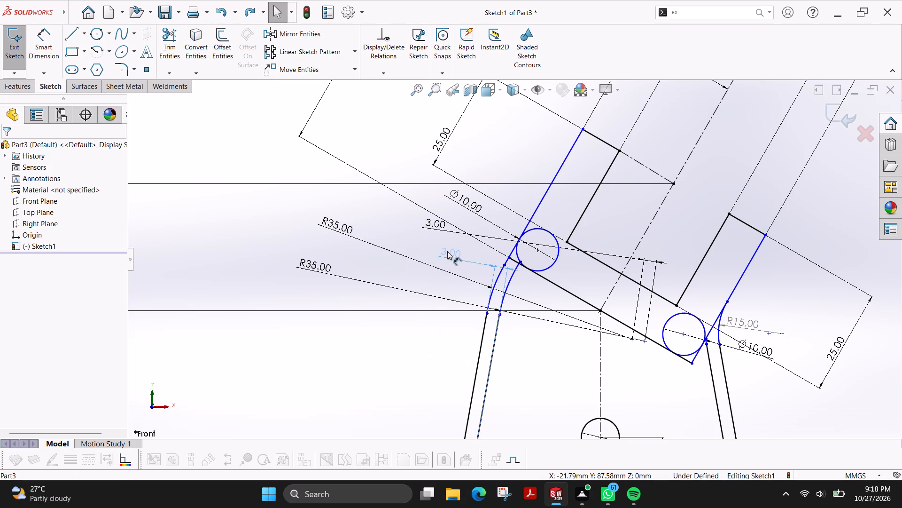
left_click_drag(447, 251, 428, 347)
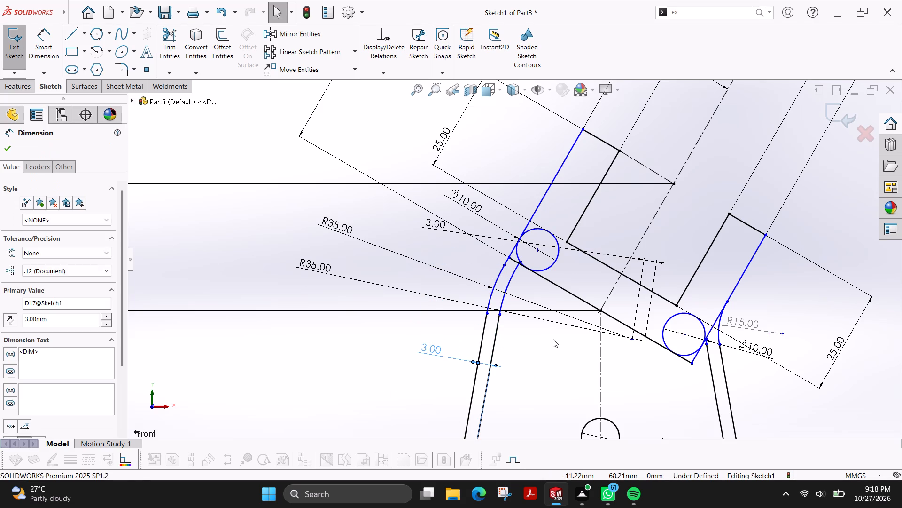
key("Escape")
Delete the 3 mm centre-distance dimension and both R35 radius dimensions from the left shoulder arcs.
scroll(513, 278, "down", 5)
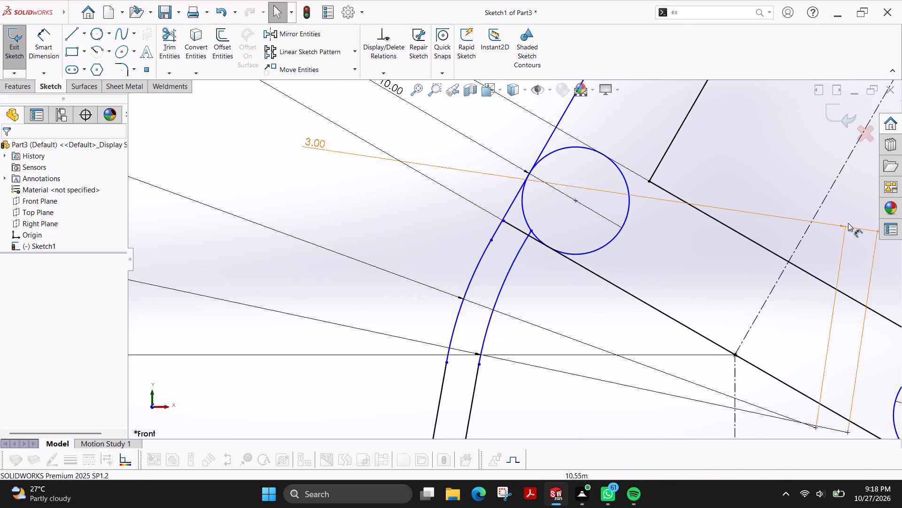
scroll(707, 322, "up", 3)
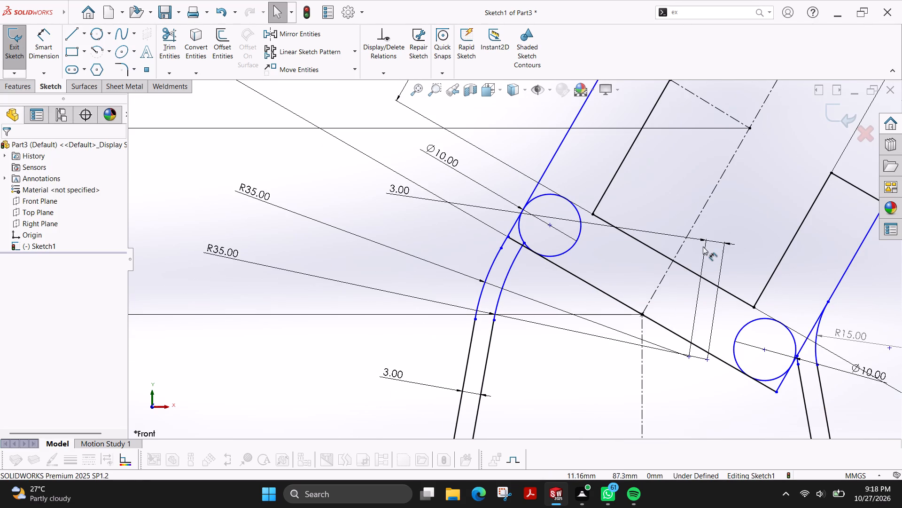
left_click(705, 247)
key("Delete")
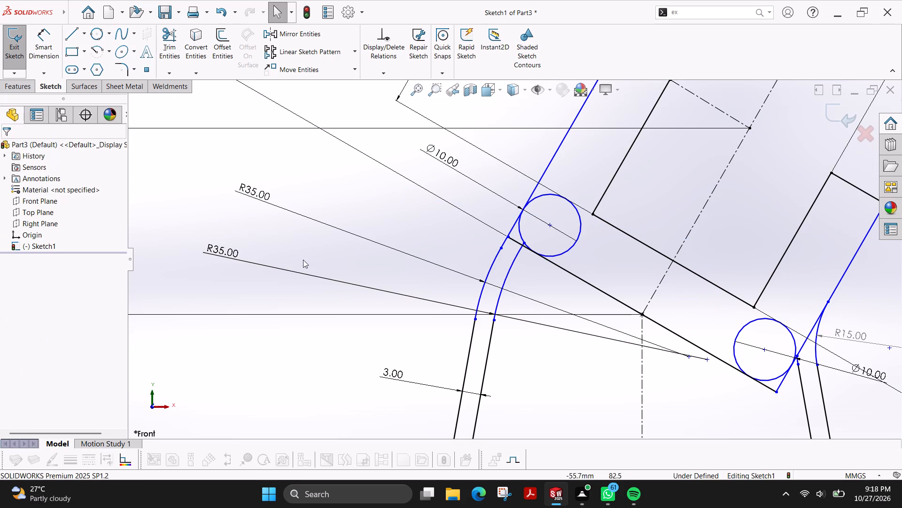
left_click(341, 230)
key("Delete")
left_click(326, 278)
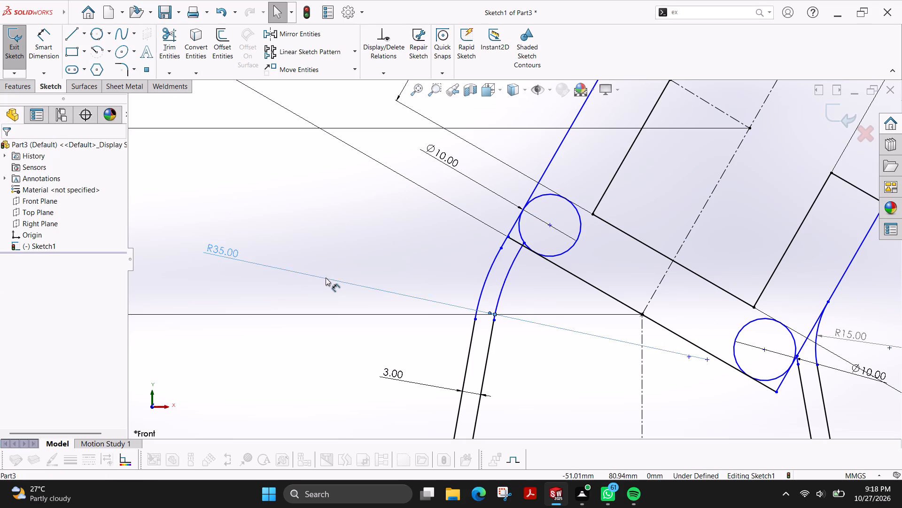
key("Delete")
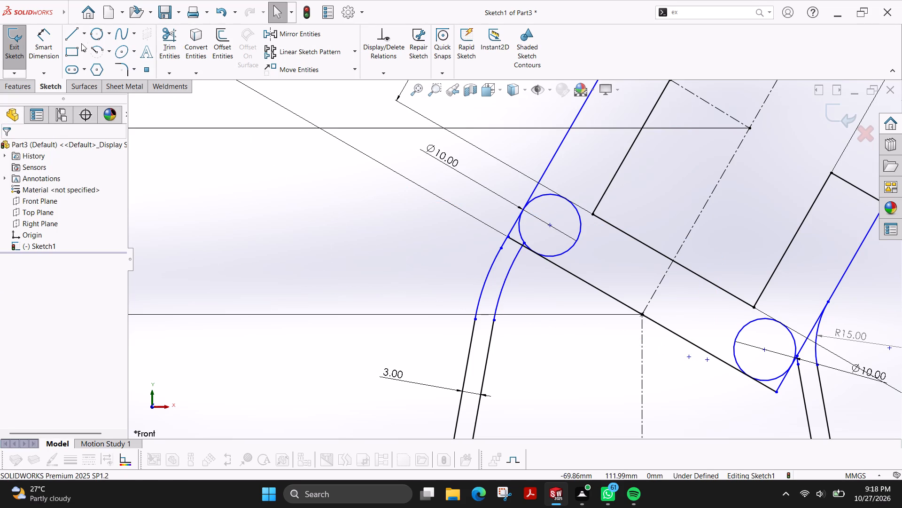
Dimension the distance between the centres of the two left shoulder arcs again as 3 mm.
left_click(54, 54)
left_click(505, 276)
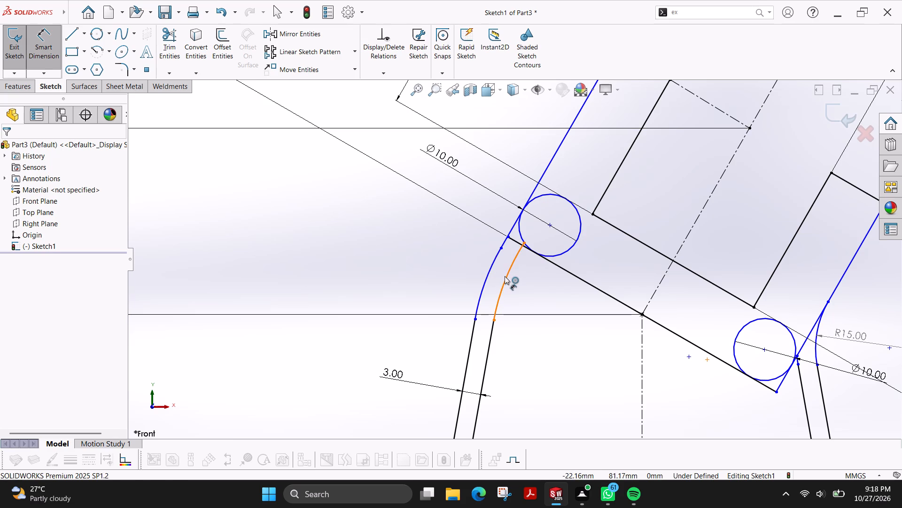
left_click(483, 281)
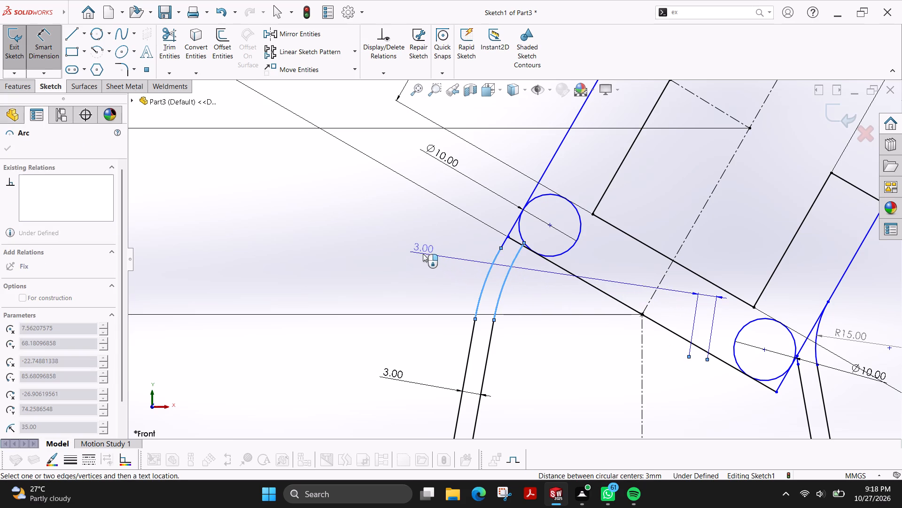
left_click(388, 241)
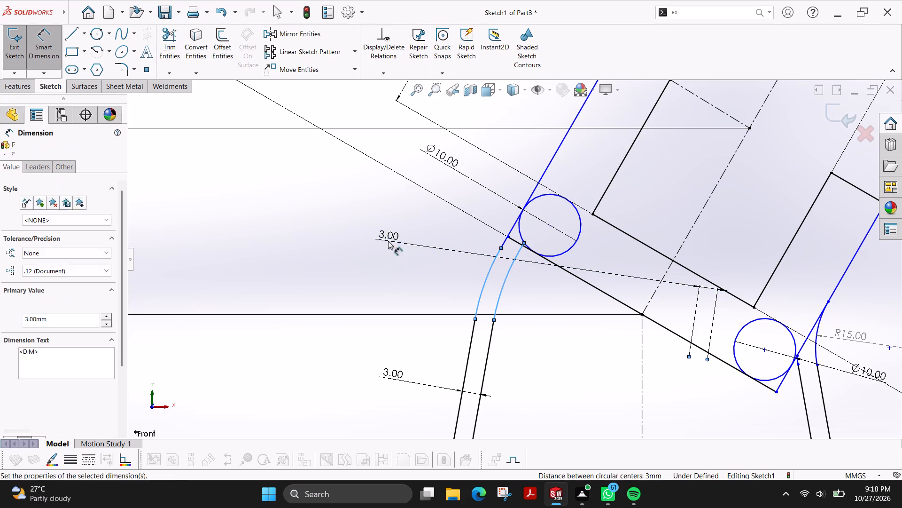
key("Return")
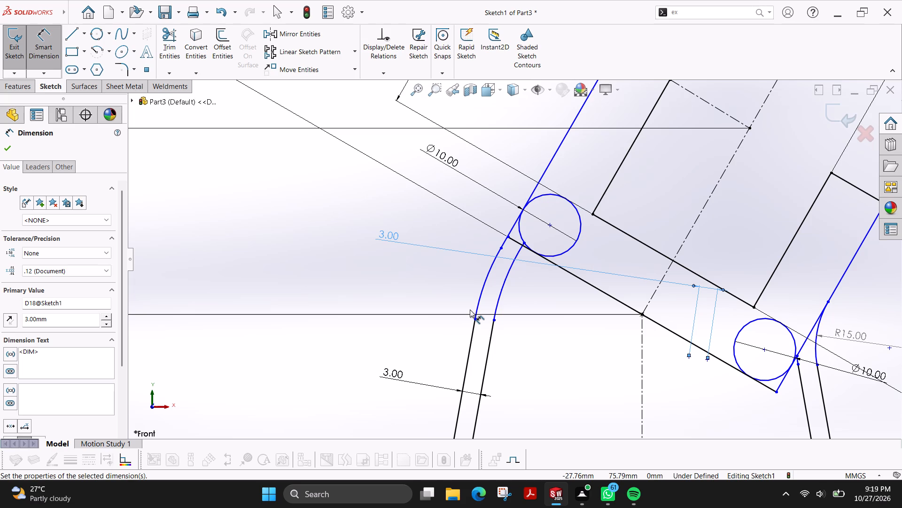
left_click(14, 150)
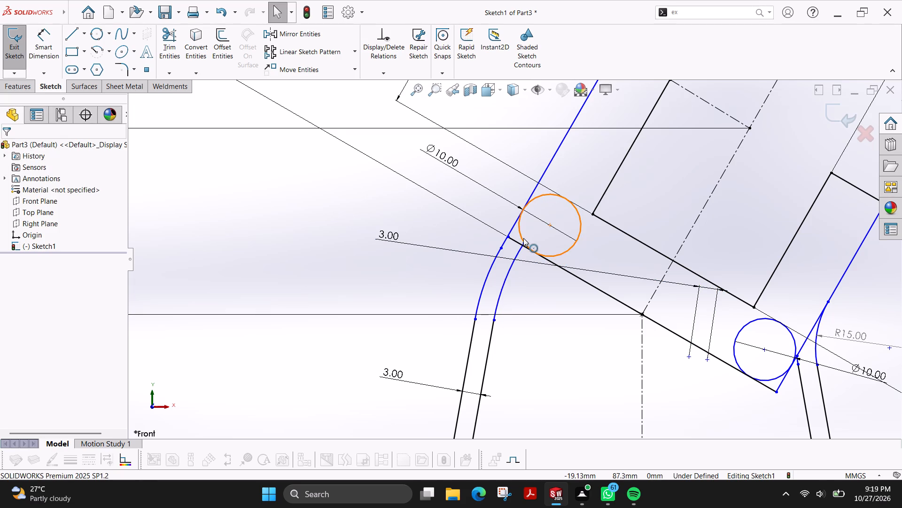
Trim the 10 mm circle in the head's left corner, keeping only the arc that rounds the corner between its tangent points.
scroll(523, 238, "down", 7)
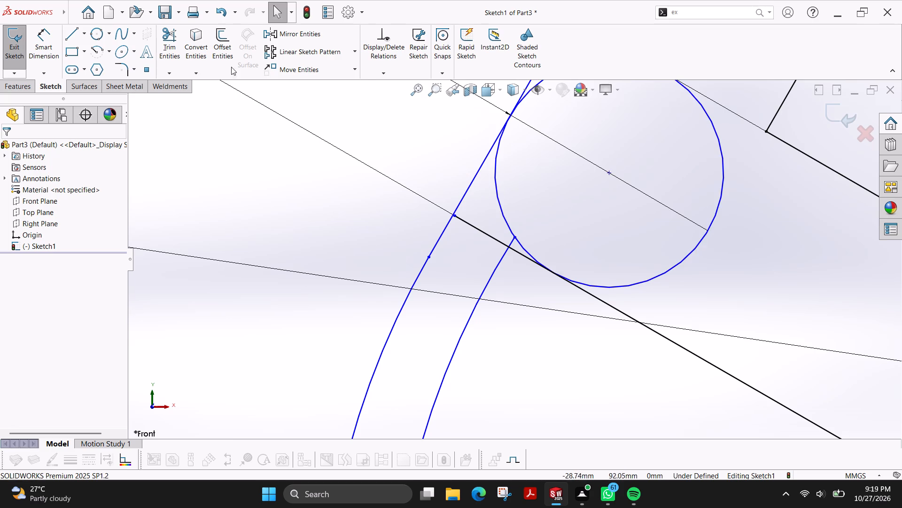
left_click(165, 47)
left_click_drag(711, 152, 754, 222)
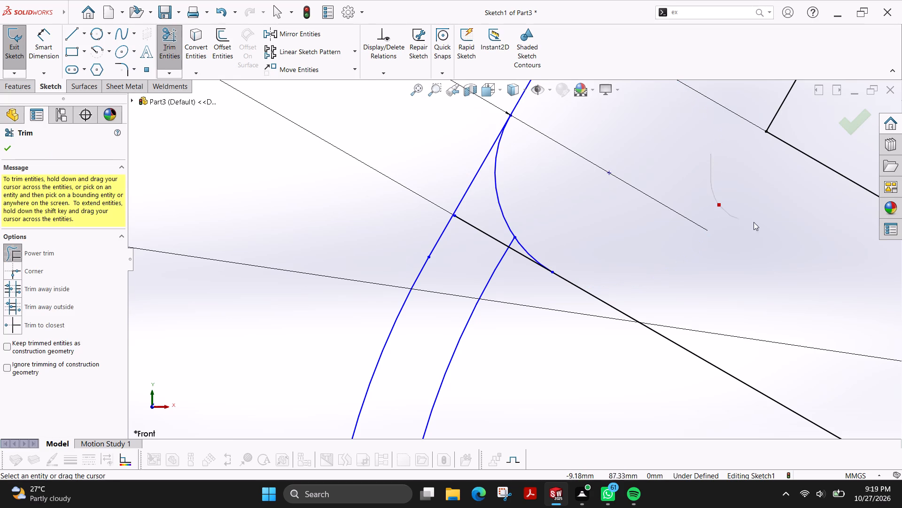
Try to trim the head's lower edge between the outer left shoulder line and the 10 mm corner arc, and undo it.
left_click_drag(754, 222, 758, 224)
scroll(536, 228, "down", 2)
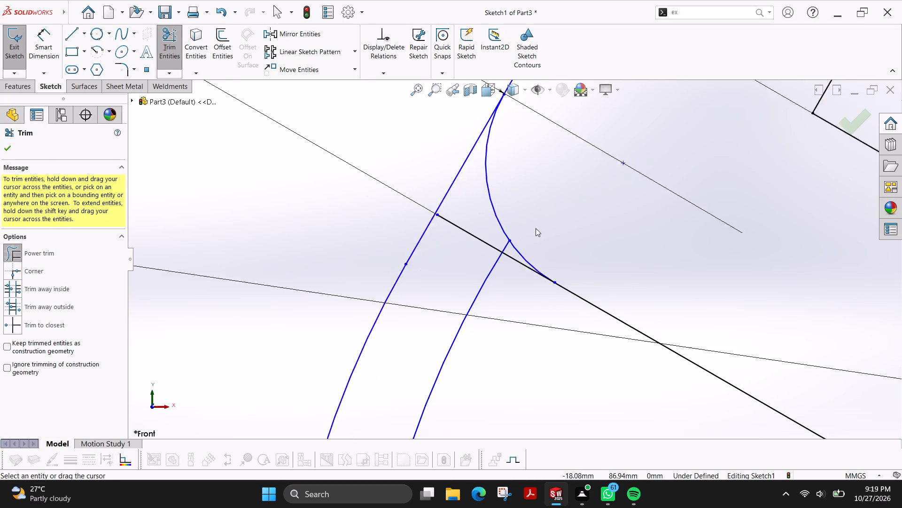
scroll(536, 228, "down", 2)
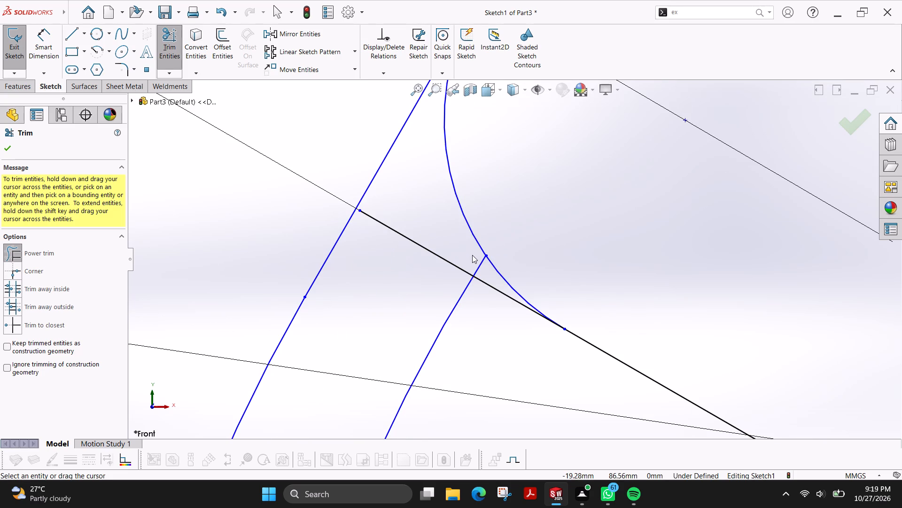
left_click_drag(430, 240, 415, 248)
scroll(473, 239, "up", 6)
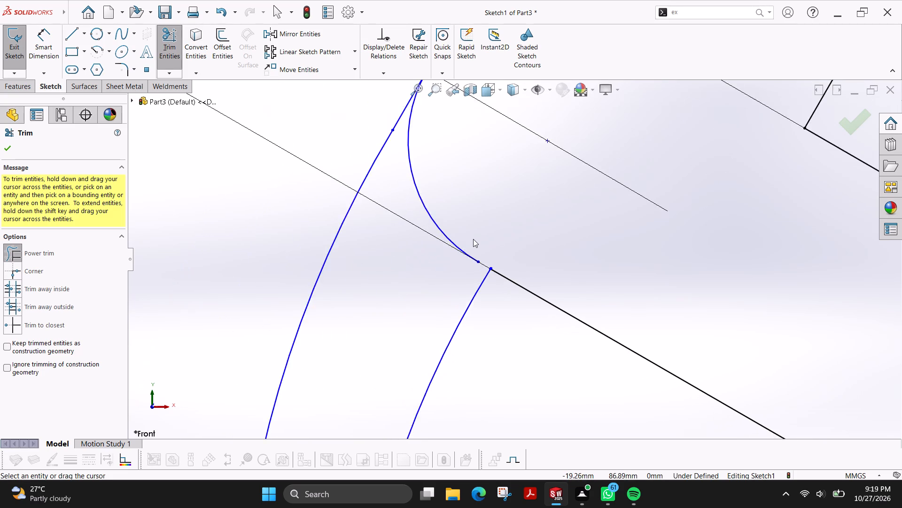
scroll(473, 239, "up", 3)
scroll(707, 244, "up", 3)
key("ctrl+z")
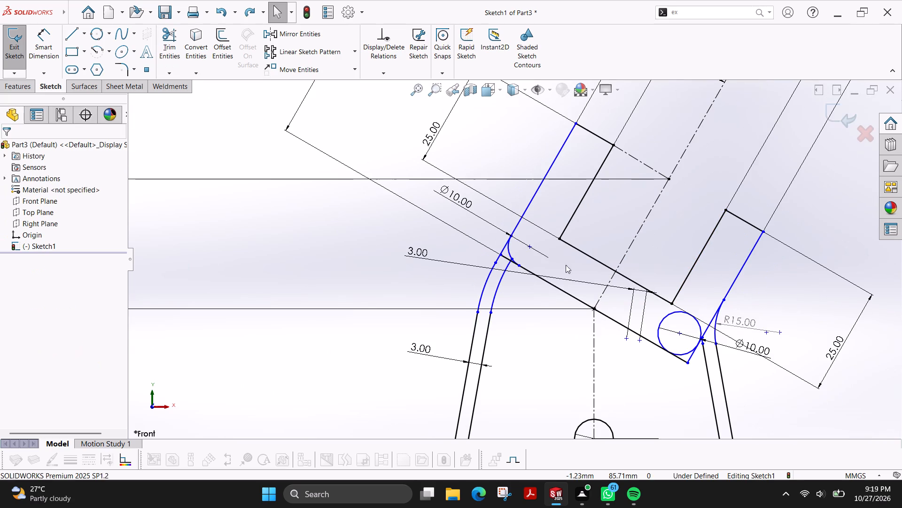
Dimension the radii of the outer and inner left shoulder arcs as 35 mm each.
scroll(543, 271, "down", 5)
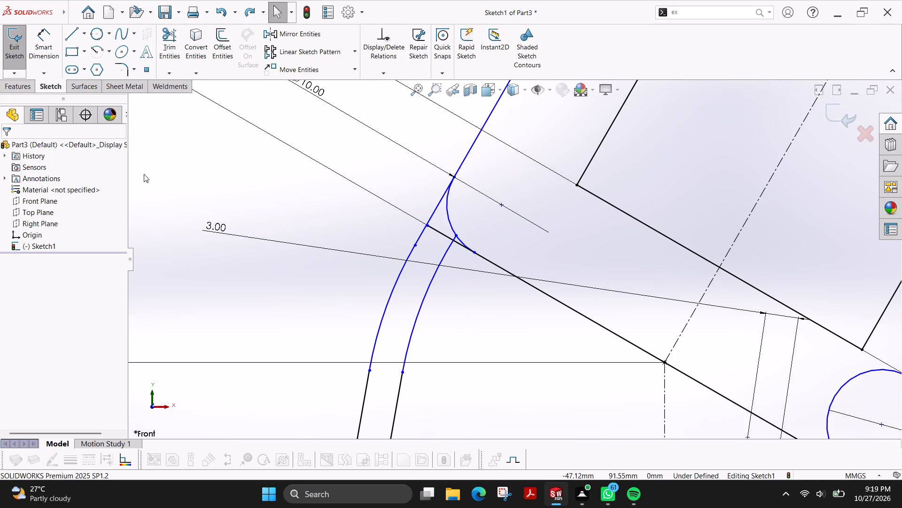
left_click(38, 53)
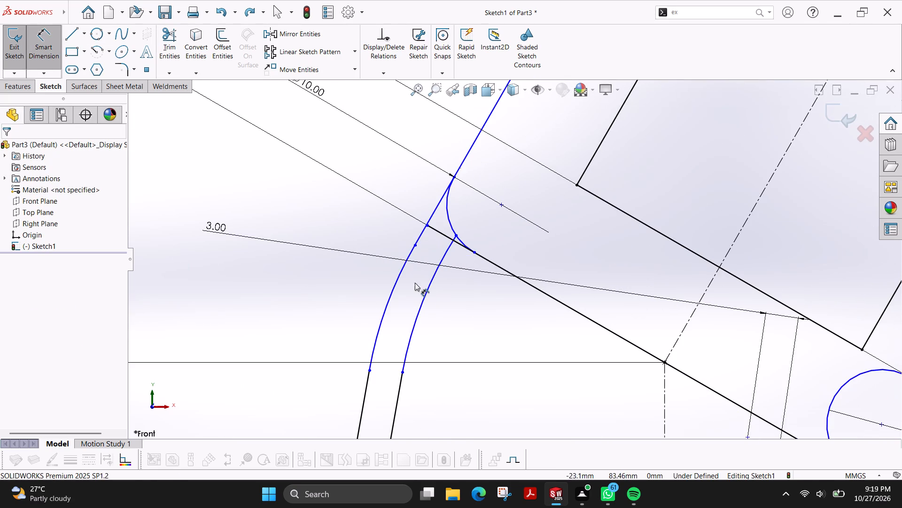
left_click(392, 294)
left_click(295, 194)
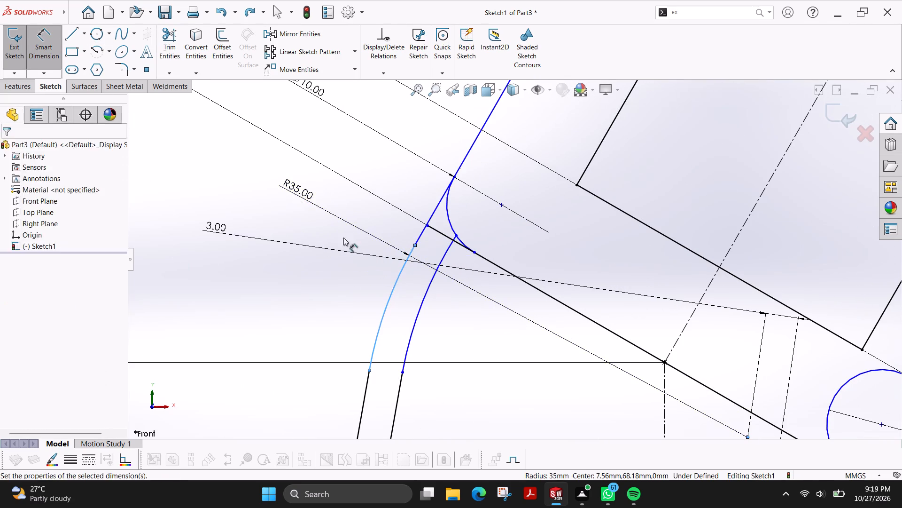
left_click(411, 326)
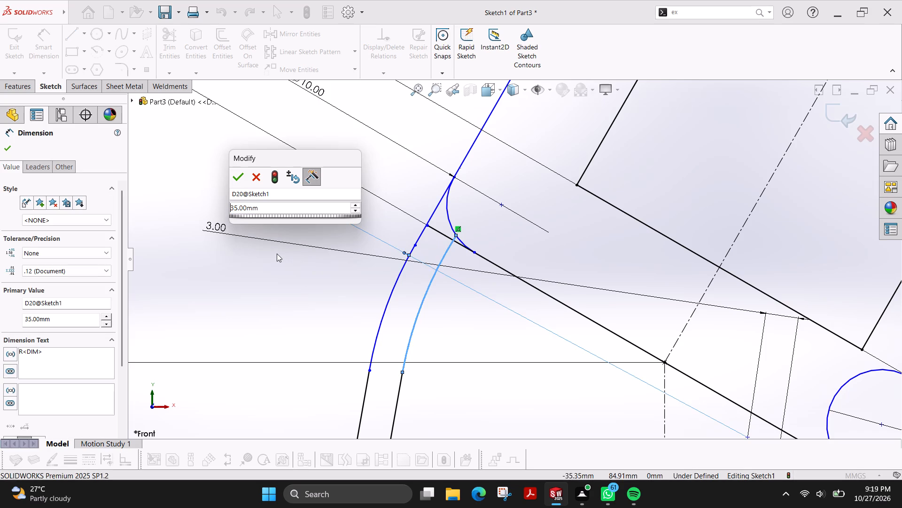
key("Return")
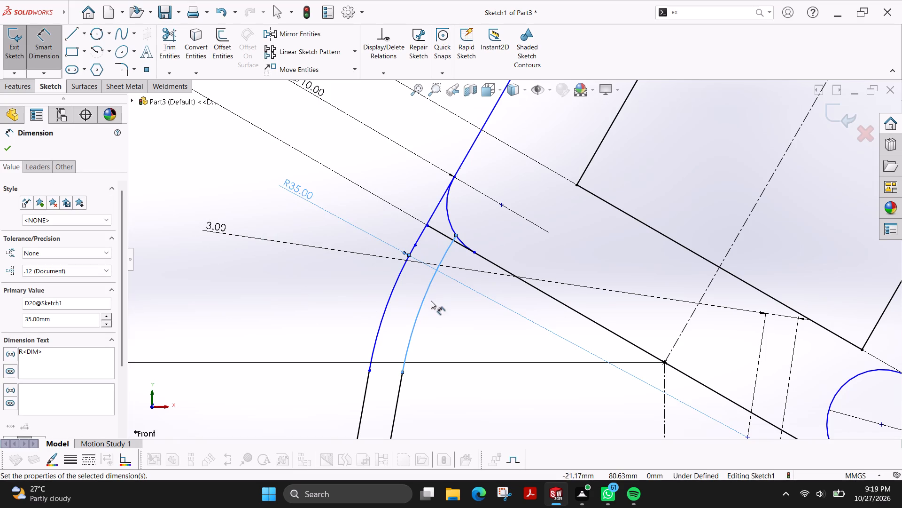
left_click(421, 304)
left_click(283, 279)
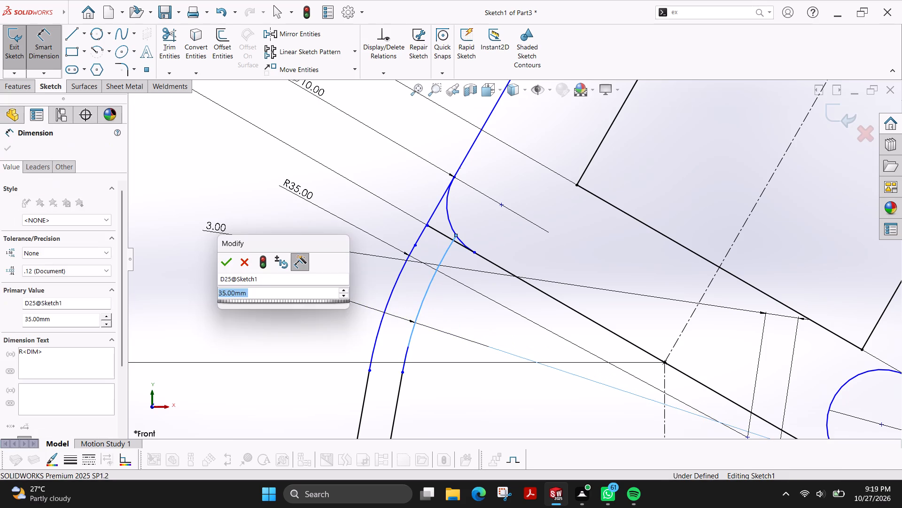
key("Return")
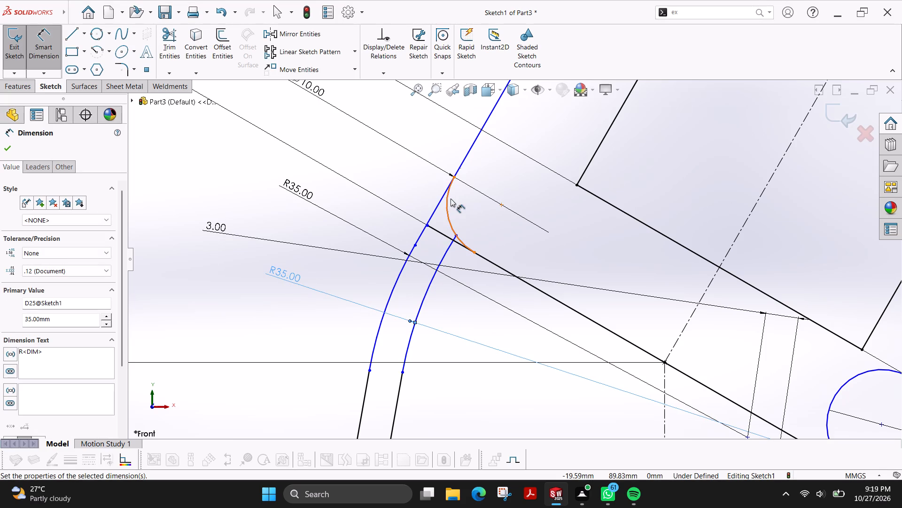
key("Escape")
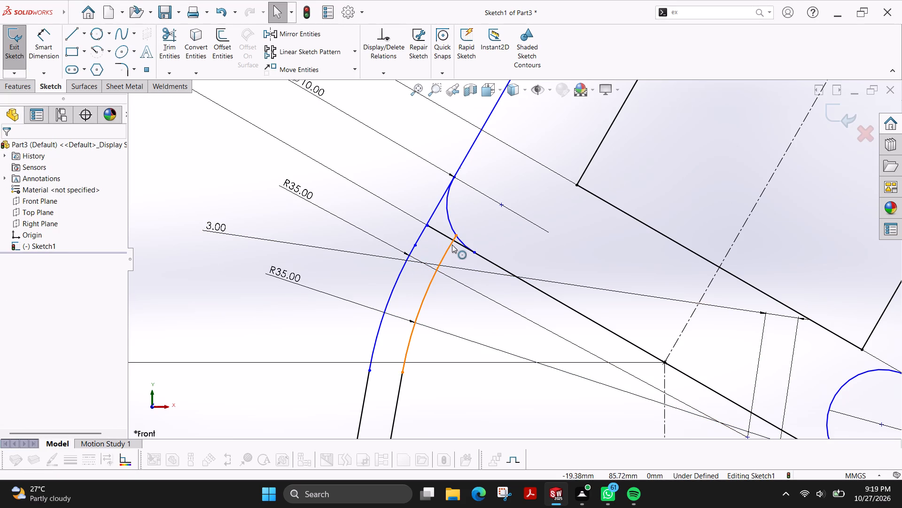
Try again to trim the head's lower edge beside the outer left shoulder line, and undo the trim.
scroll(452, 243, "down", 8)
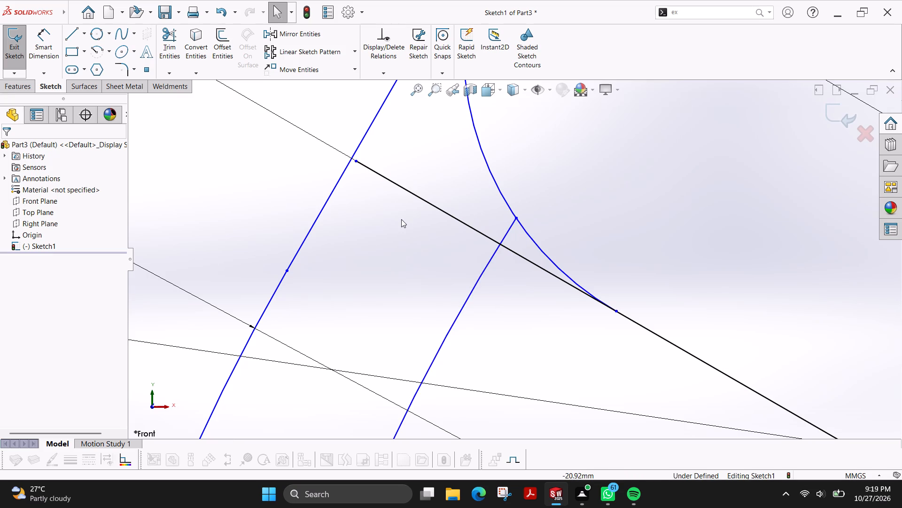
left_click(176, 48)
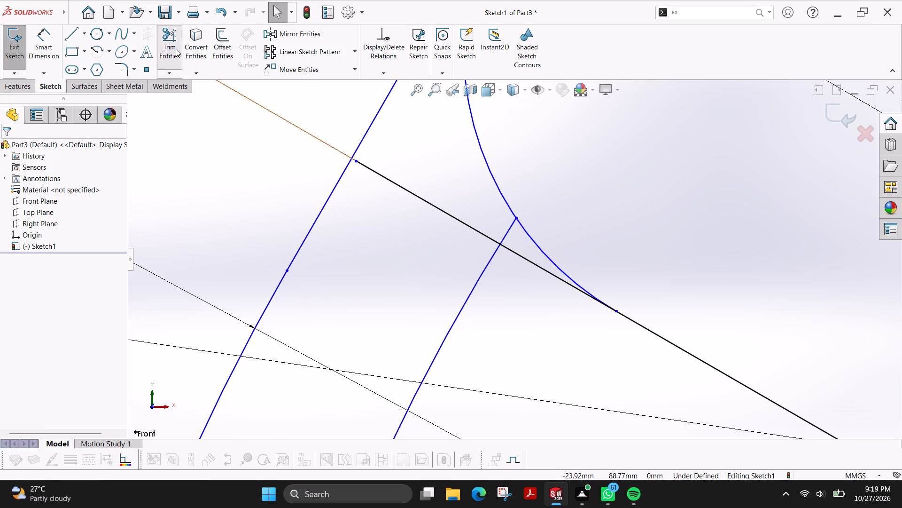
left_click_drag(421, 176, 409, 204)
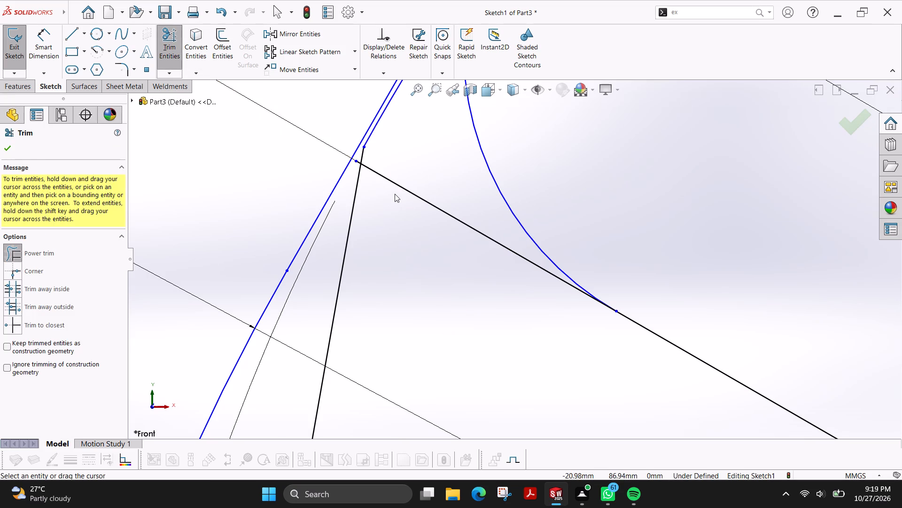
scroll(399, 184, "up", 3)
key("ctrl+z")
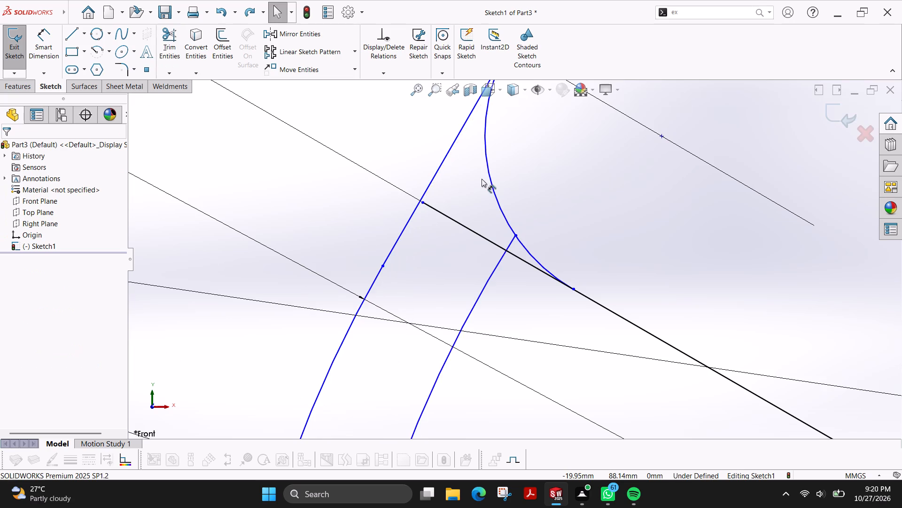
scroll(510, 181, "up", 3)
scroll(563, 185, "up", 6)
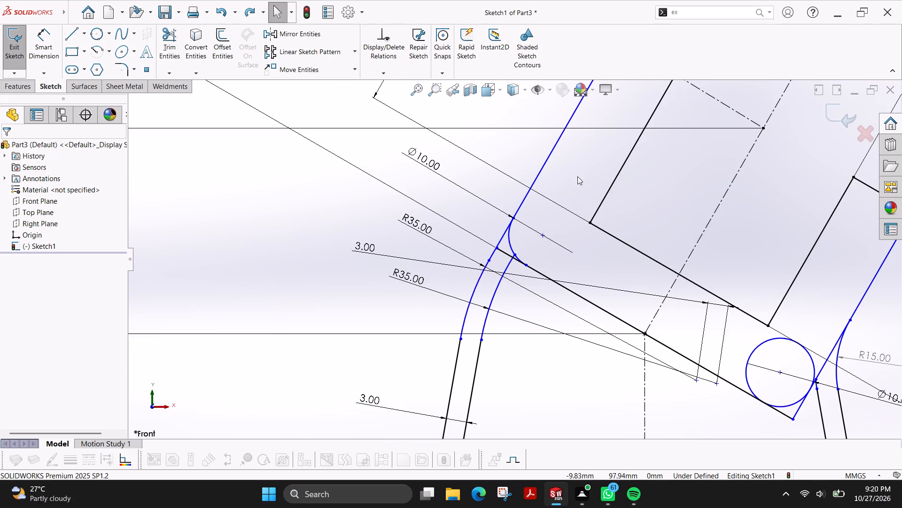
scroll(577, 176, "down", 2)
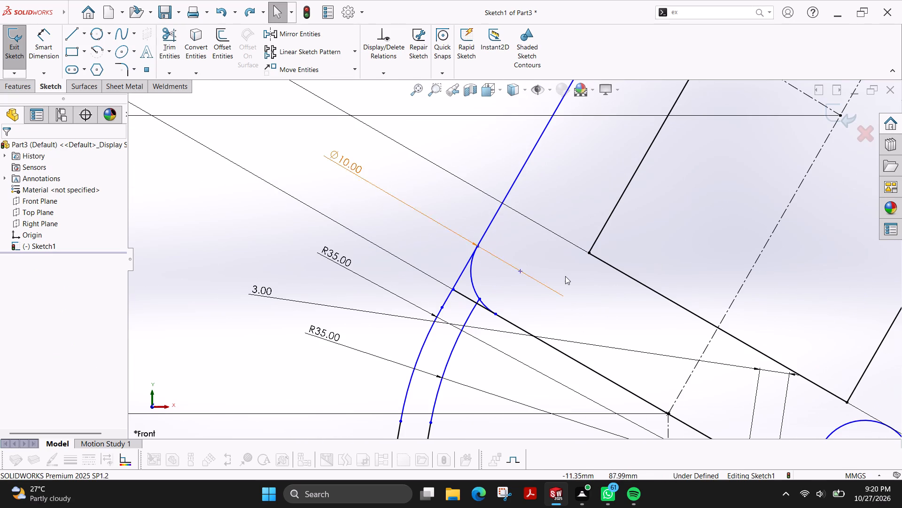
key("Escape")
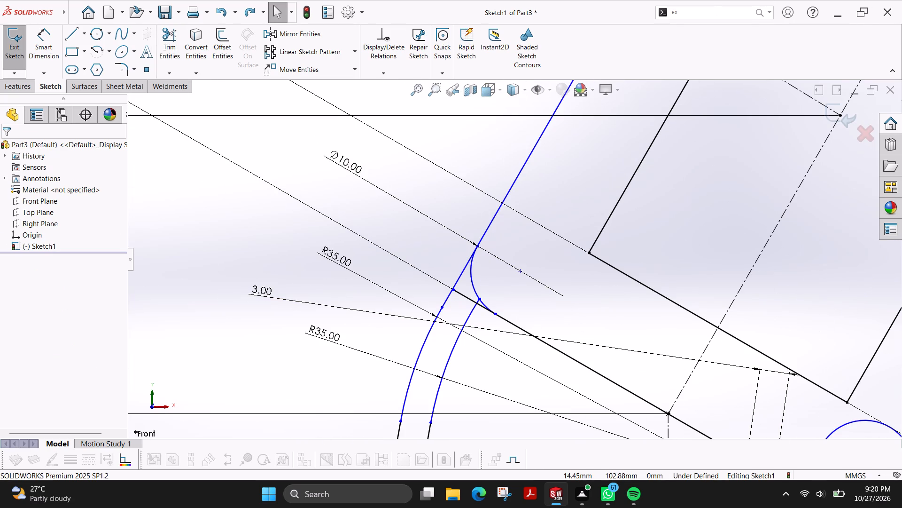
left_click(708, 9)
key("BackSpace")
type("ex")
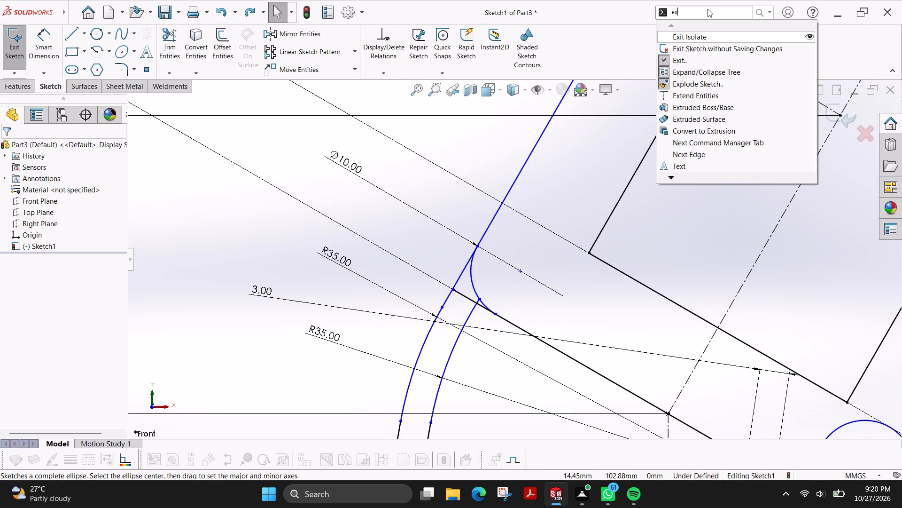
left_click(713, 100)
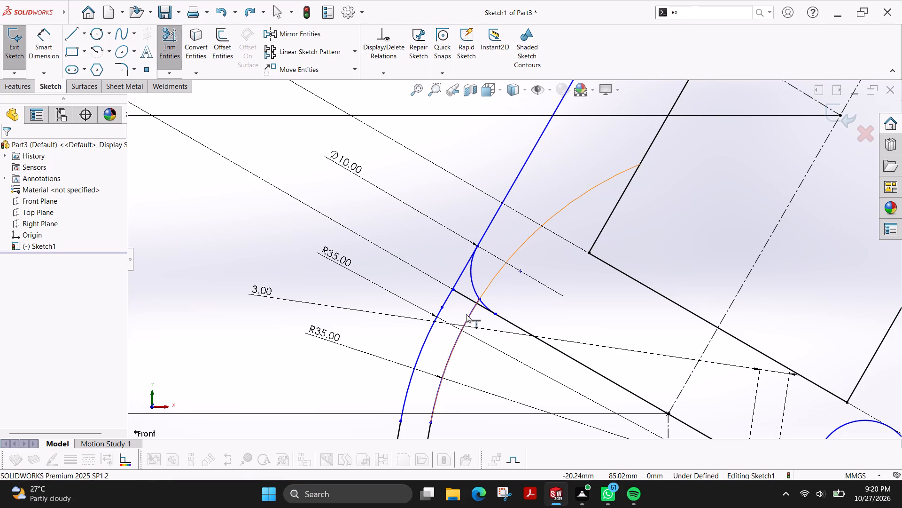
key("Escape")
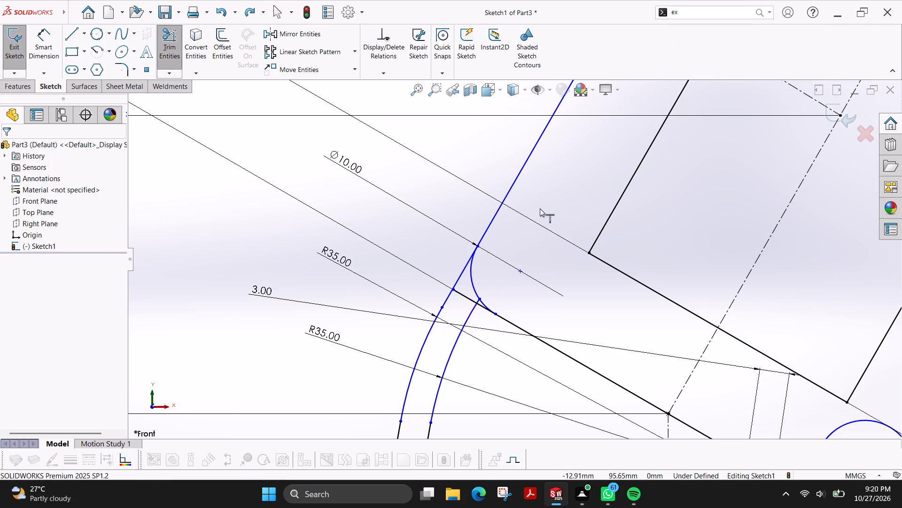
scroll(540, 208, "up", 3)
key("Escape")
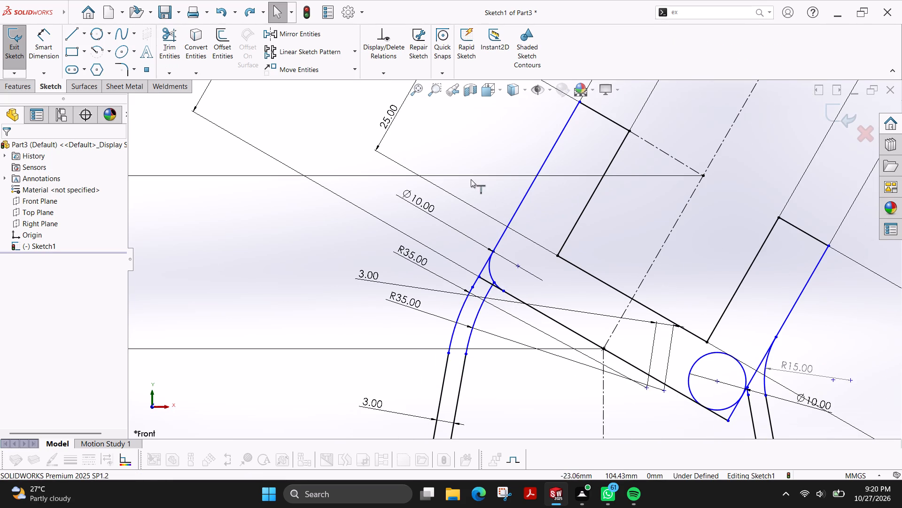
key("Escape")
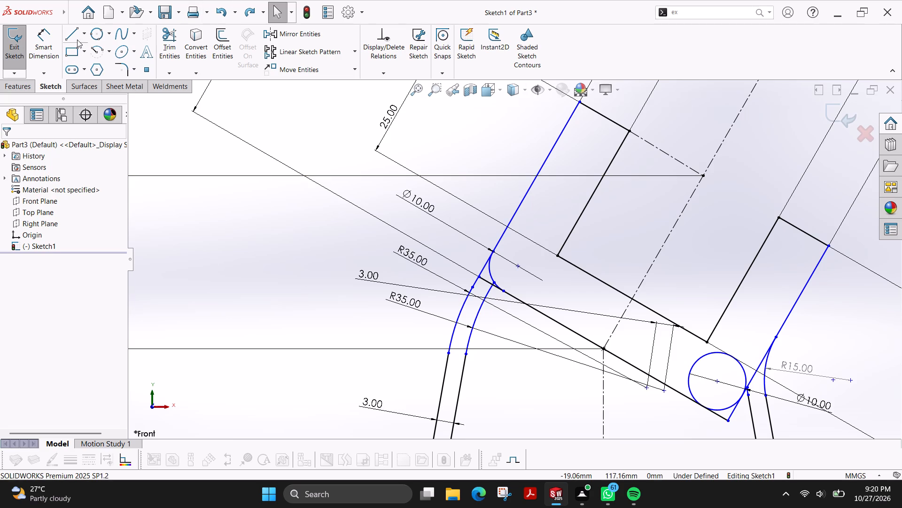
Sketch a line about 44 mm long inside the head's left side, from its short upper edge perpendicularly down to the shoulder arcs.
left_click(77, 40)
left_click(591, 110)
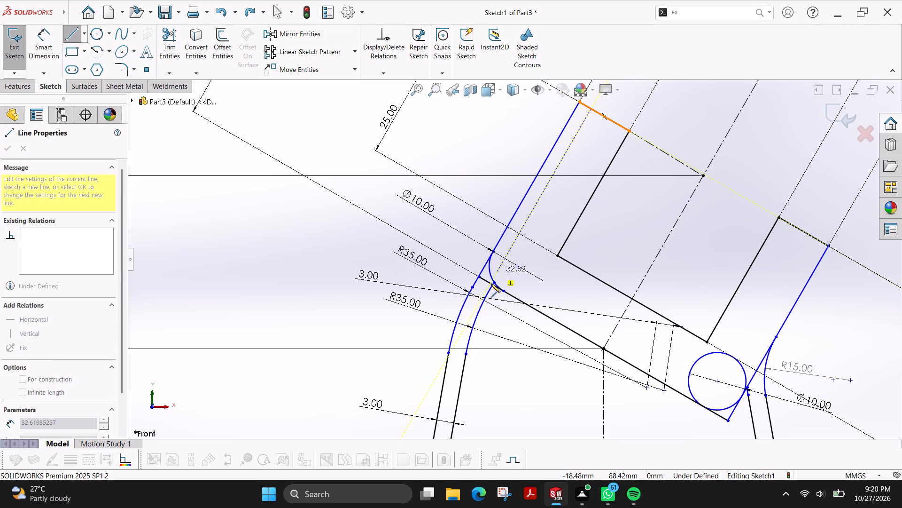
left_click(465, 332)
key("Escape")
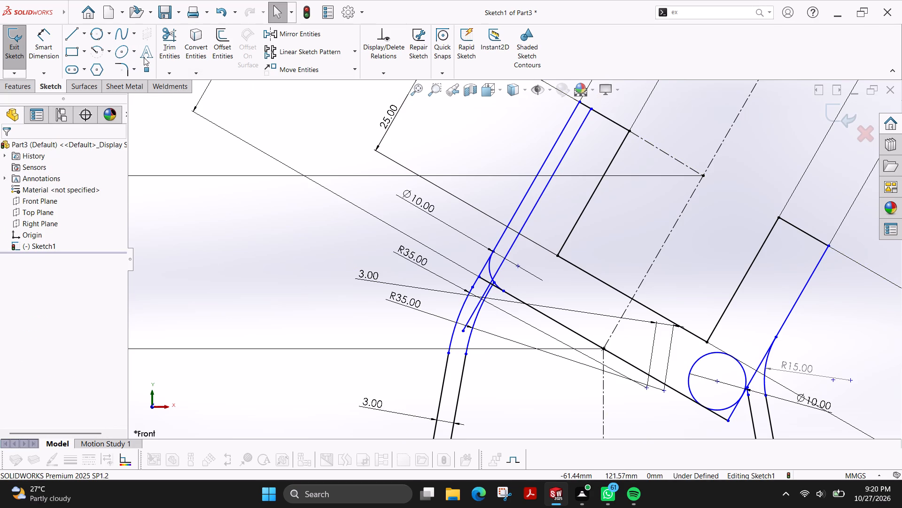
Dimension the distance between the head's left outer line and the new inner line as 3 mm.
left_click(54, 48)
left_click(549, 156)
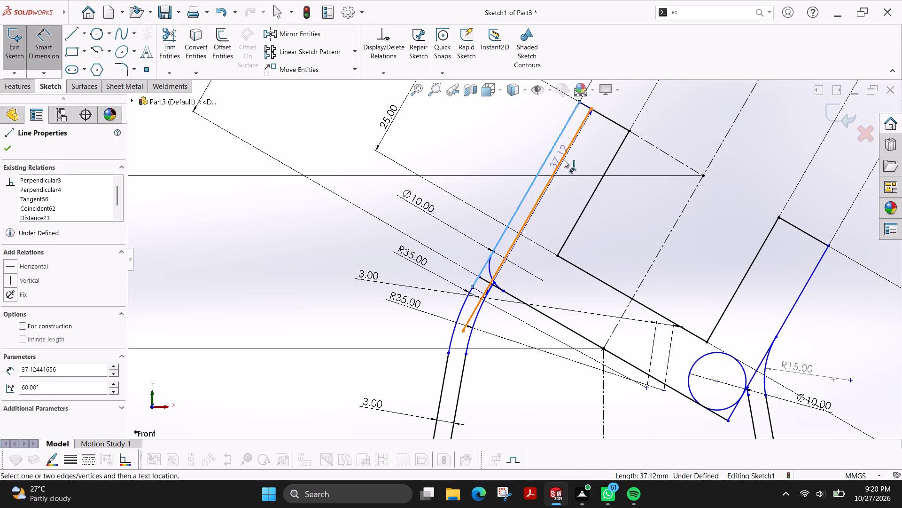
left_click(563, 160)
left_click(518, 131)
key("3")
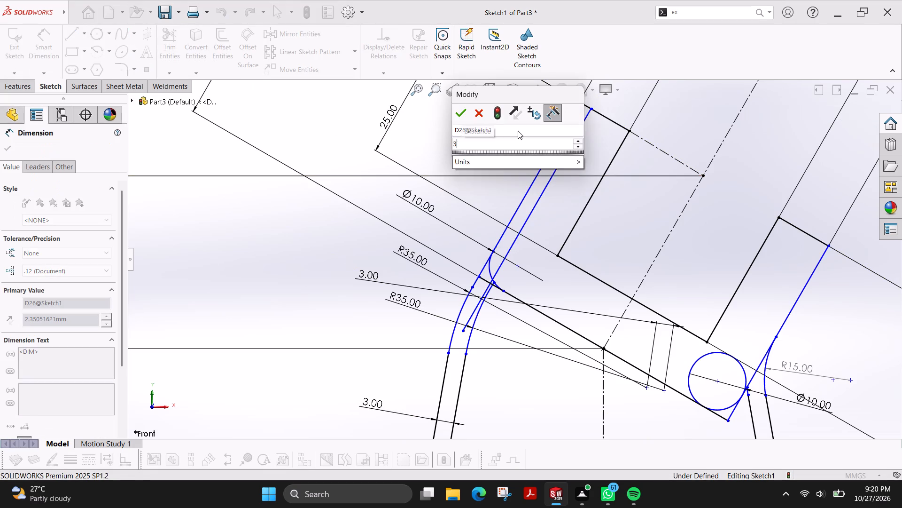
key("Return")
Move the upper endpoint of the inner left shoulder arc along the 10 mm corner arc onto the new inner head line.
scroll(558, 240, "down", 6)
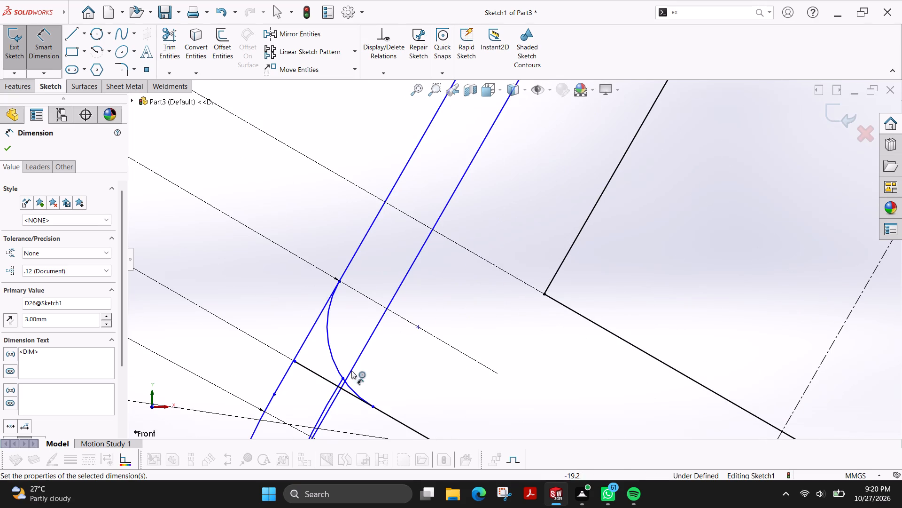
scroll(360, 370, "down", 6)
scroll(415, 338, "up", 7)
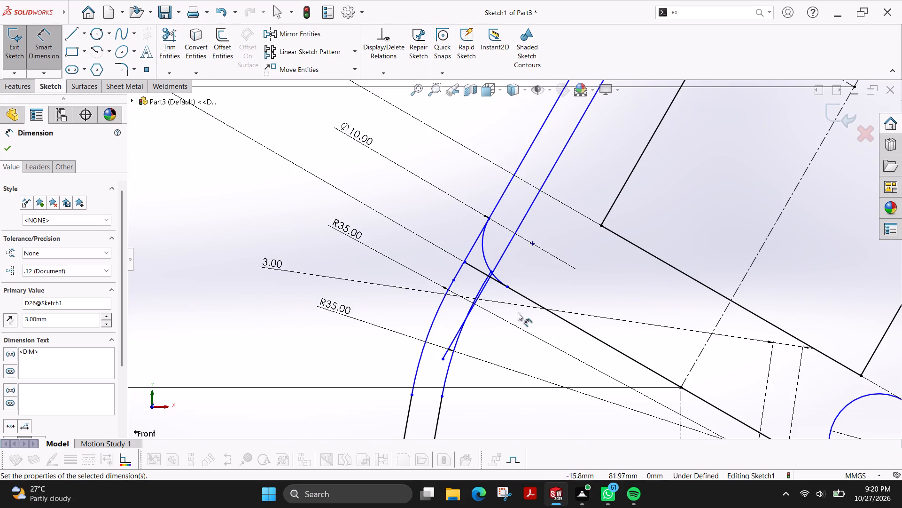
scroll(501, 286, "down", 6)
scroll(501, 237, "down", 2)
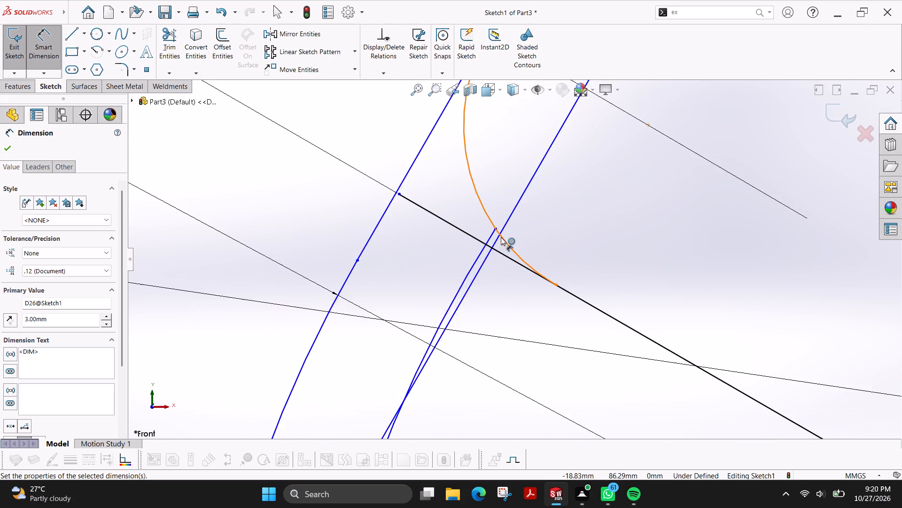
scroll(501, 237, "down", 4)
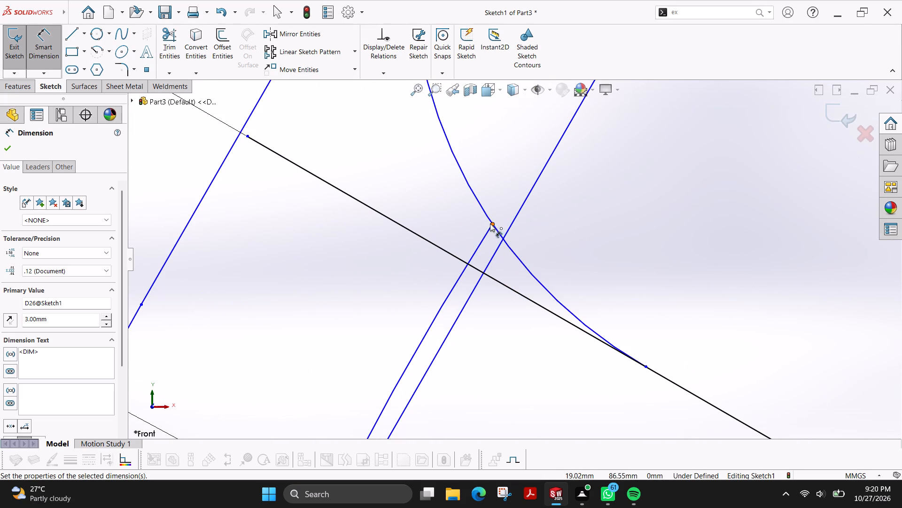
left_click_drag(493, 223, 505, 240)
key("Escape")
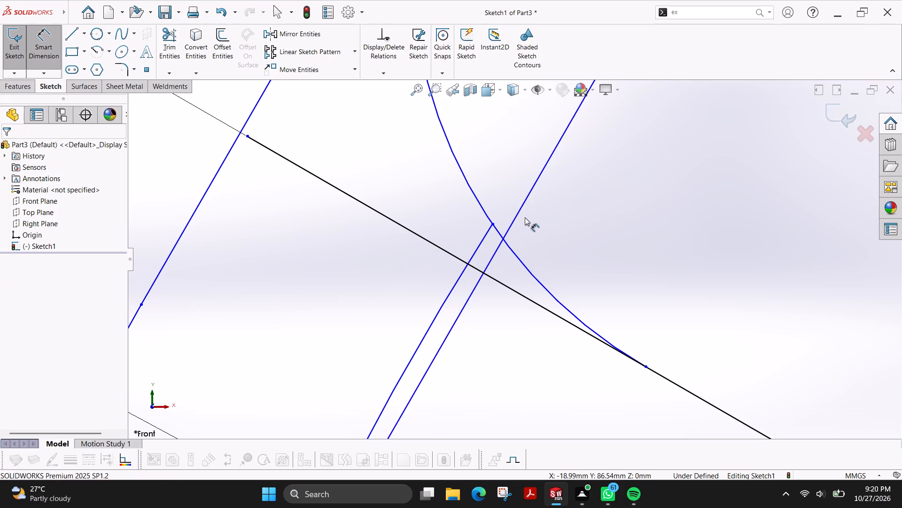
key("Escape")
key("Escape")
left_click_drag(494, 224, 501, 236)
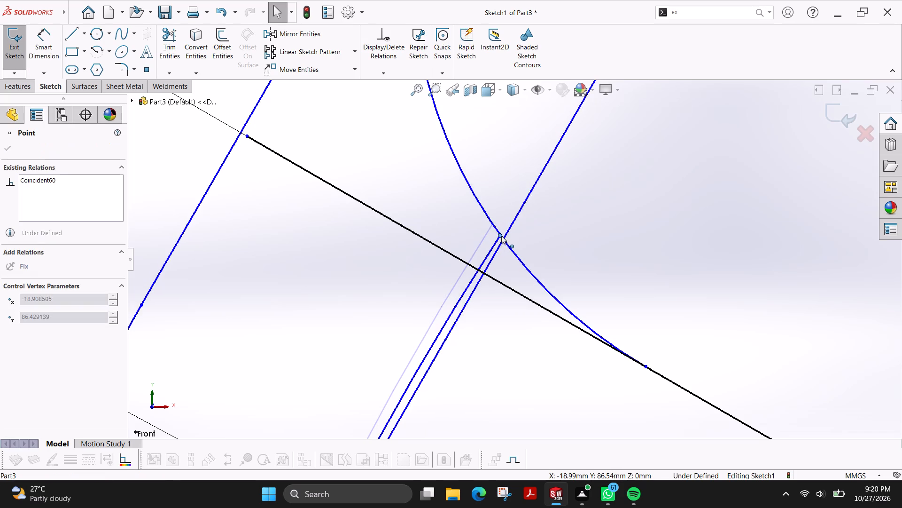
left_click_drag(501, 236, 502, 239)
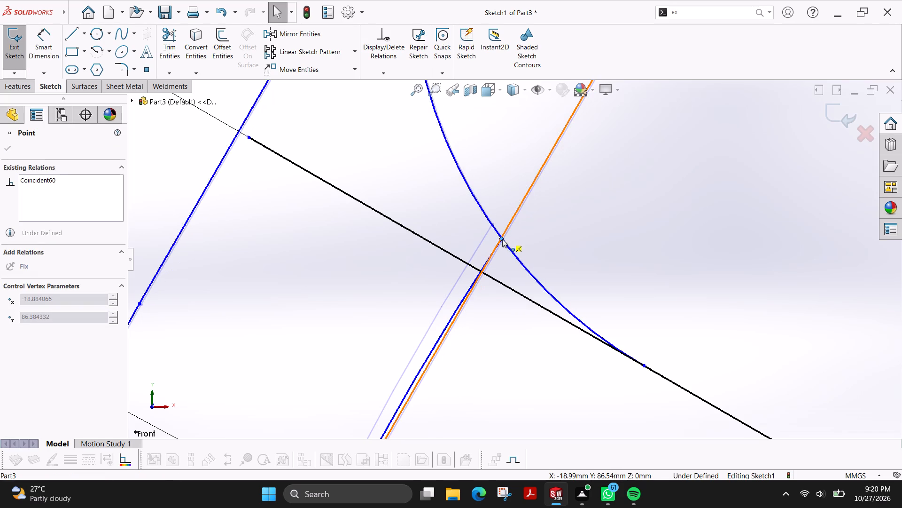
left_click_drag(502, 239, 504, 239)
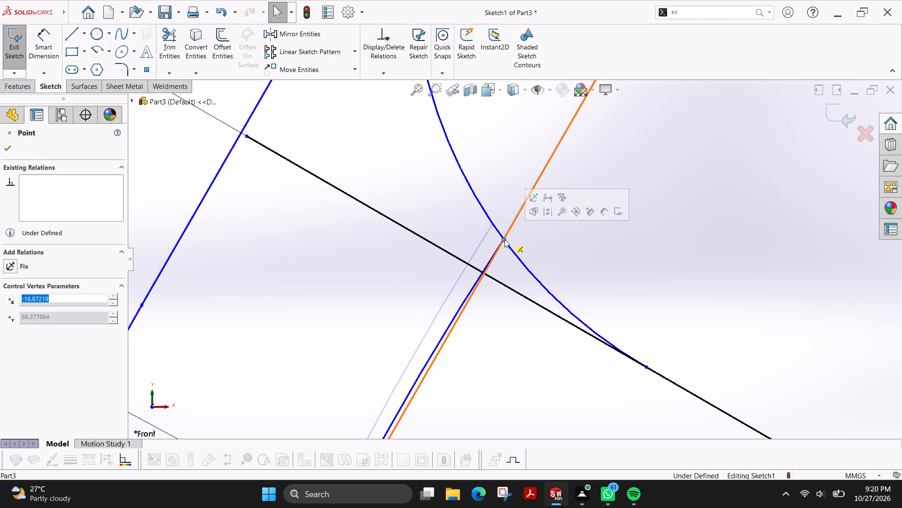
key("Escape")
Delete the inner line running parallel to the head's left outer line, including its associated dimension.
scroll(585, 257, "up", 10)
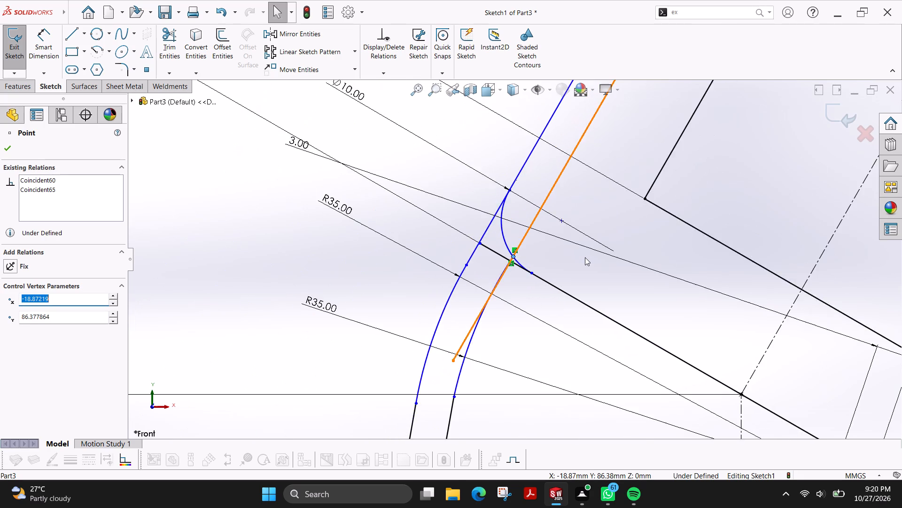
scroll(585, 257, "up", 3)
scroll(569, 260, "down", 4)
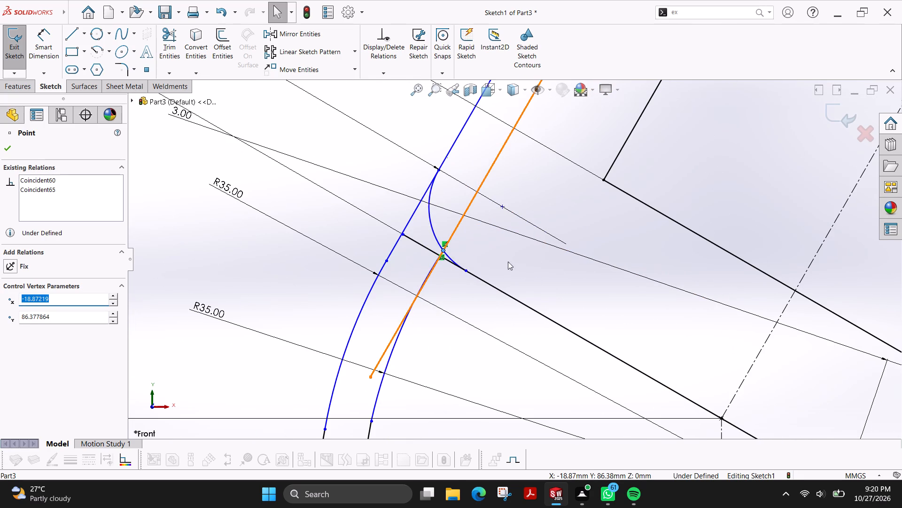
key("Return")
scroll(455, 261, "down", 9)
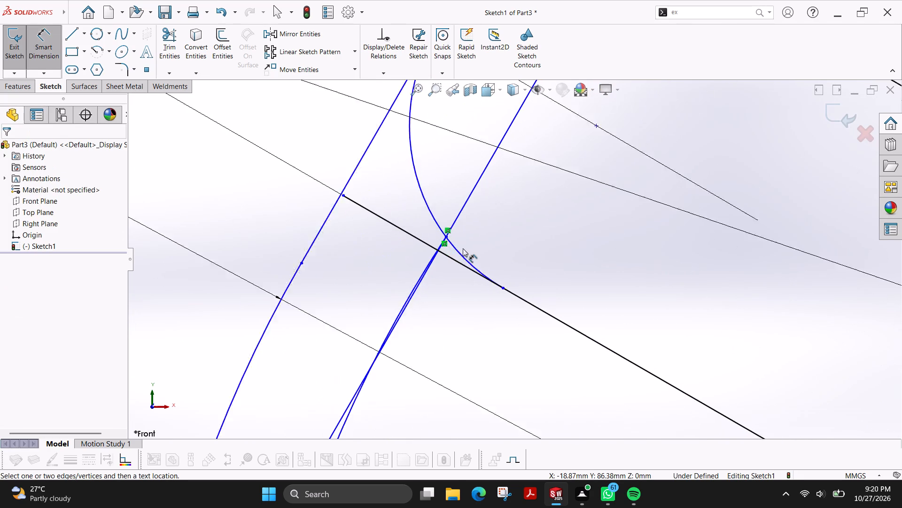
scroll(463, 248, "down", 7)
scroll(360, 175, "down", 5)
scroll(459, 167, "down", 5)
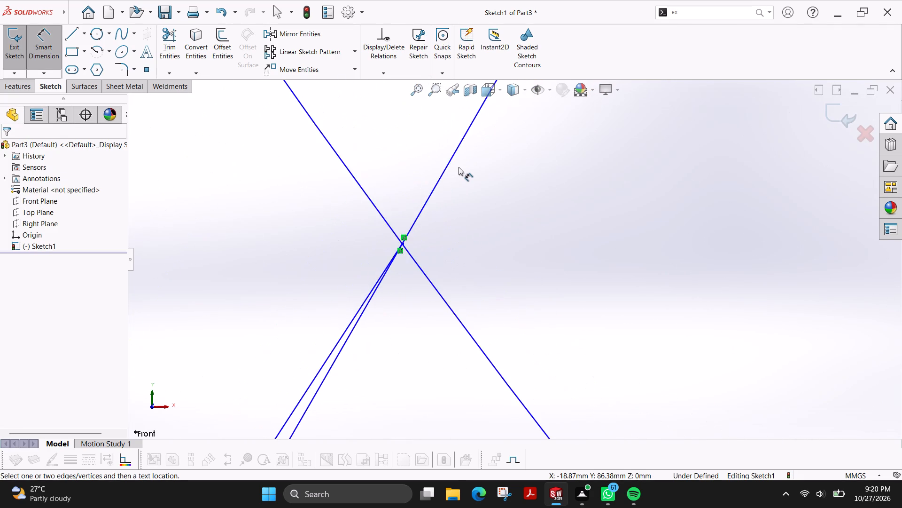
scroll(434, 252, "up", 13)
scroll(694, 292, "up", 10)
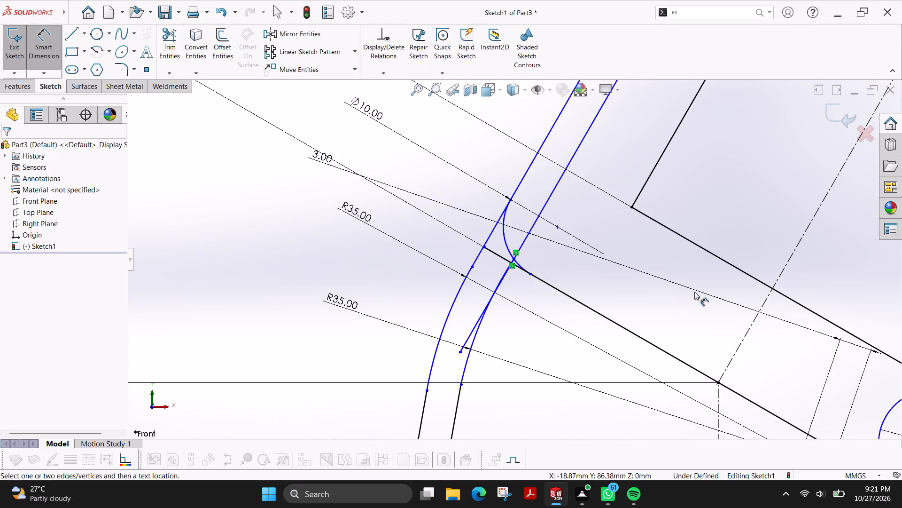
scroll(603, 127, "up", 3)
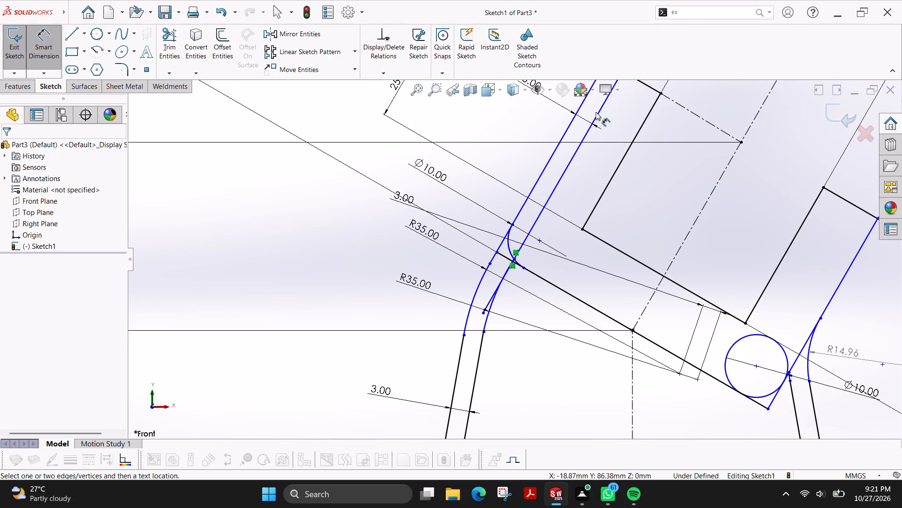
left_click(599, 112)
key("Delete")
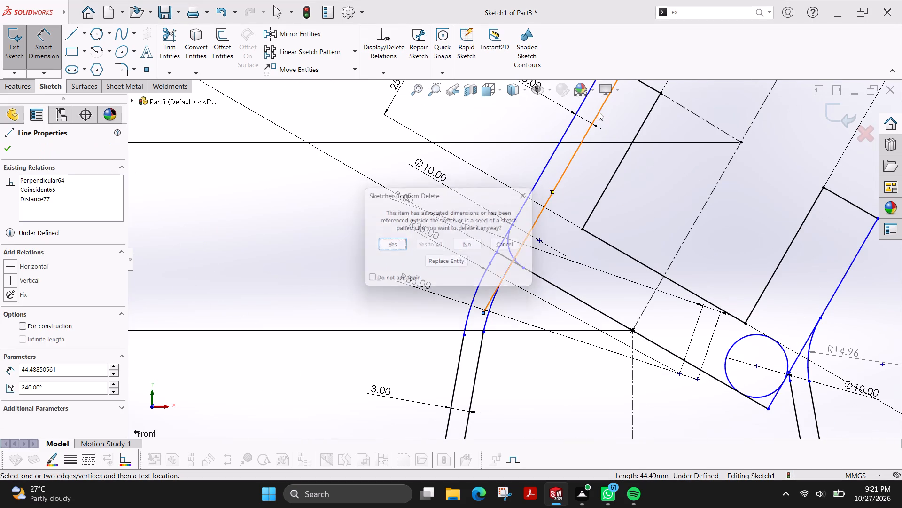
left_click(387, 248)
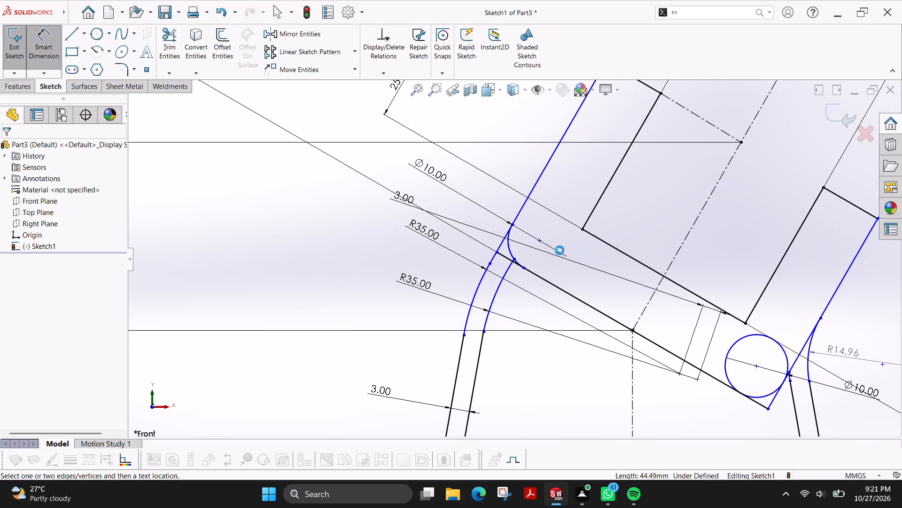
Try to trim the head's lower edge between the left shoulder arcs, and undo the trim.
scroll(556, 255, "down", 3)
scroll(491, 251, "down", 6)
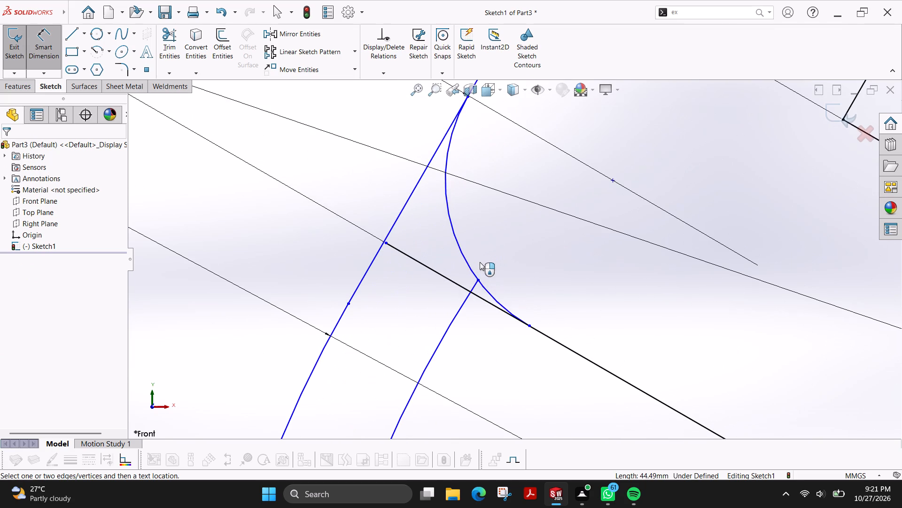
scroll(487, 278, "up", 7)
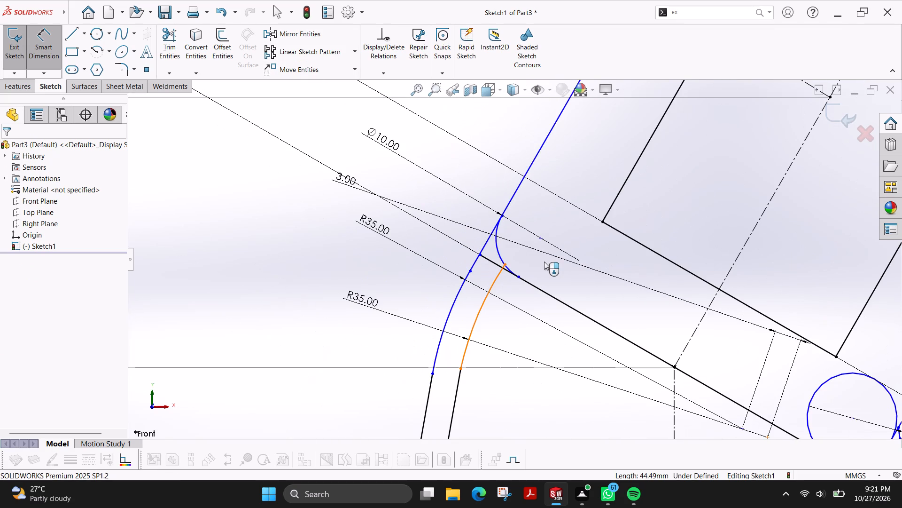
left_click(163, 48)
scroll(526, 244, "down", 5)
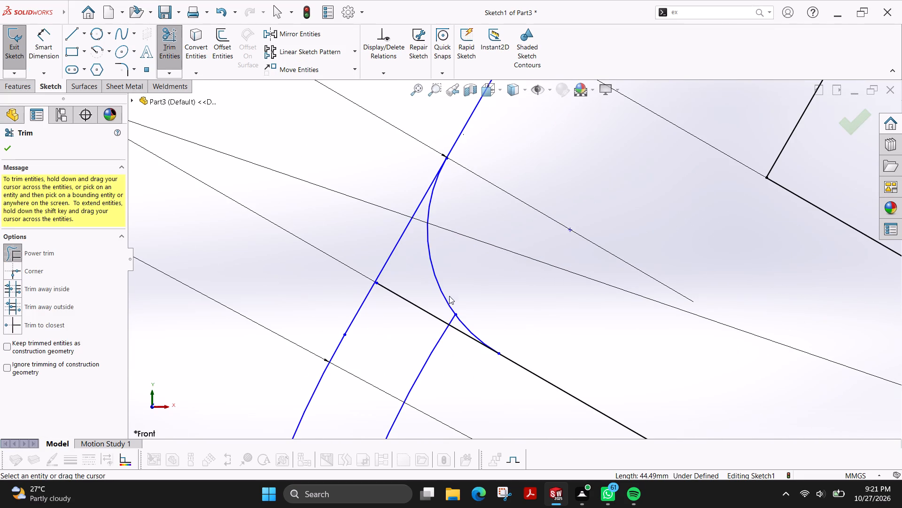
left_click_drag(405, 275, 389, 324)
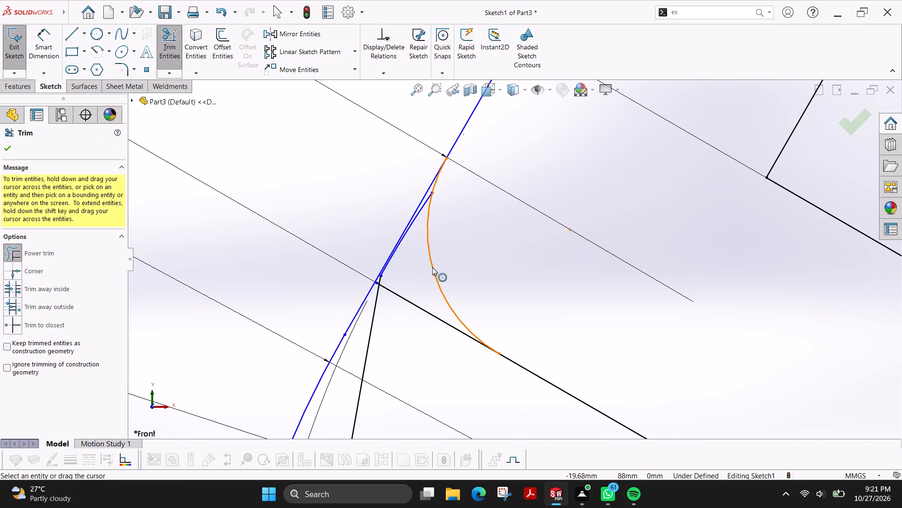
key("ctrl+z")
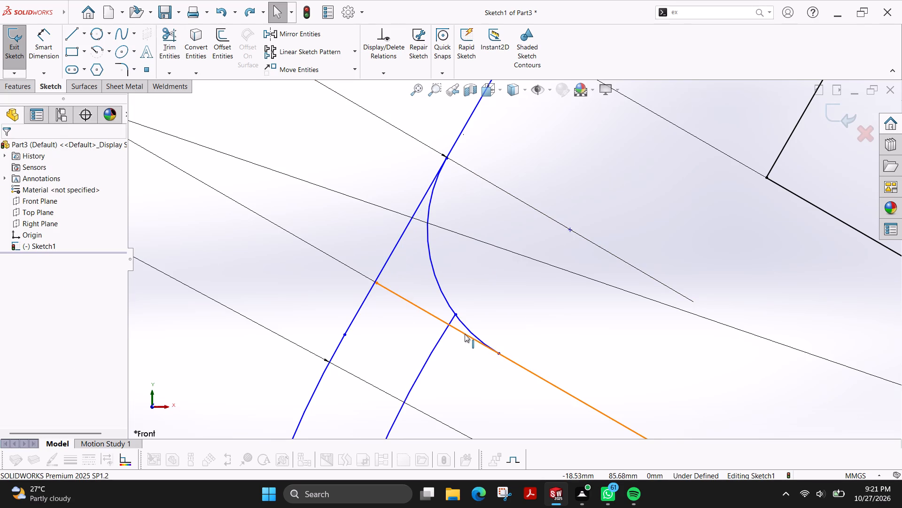
Trim the head's lower edge from the left corner arc's tangent point, past the inner shoulder arc, to the outer left shoulder line.
scroll(465, 333, "down", 4)
left_click(169, 50)
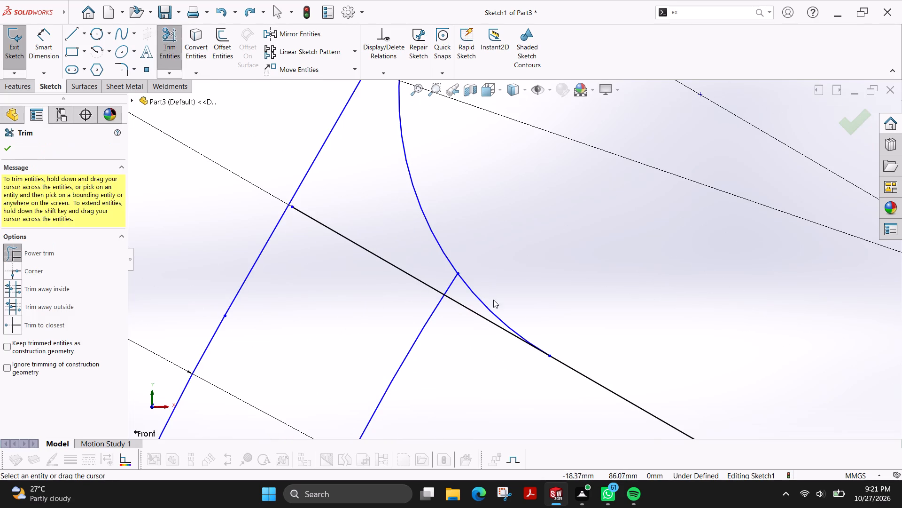
left_click_drag(479, 329, 462, 296)
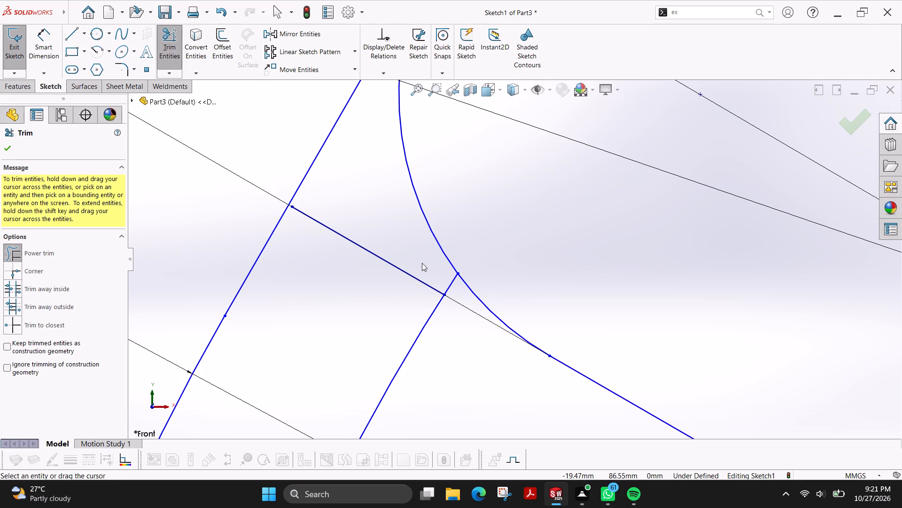
left_click_drag(408, 262, 380, 283)
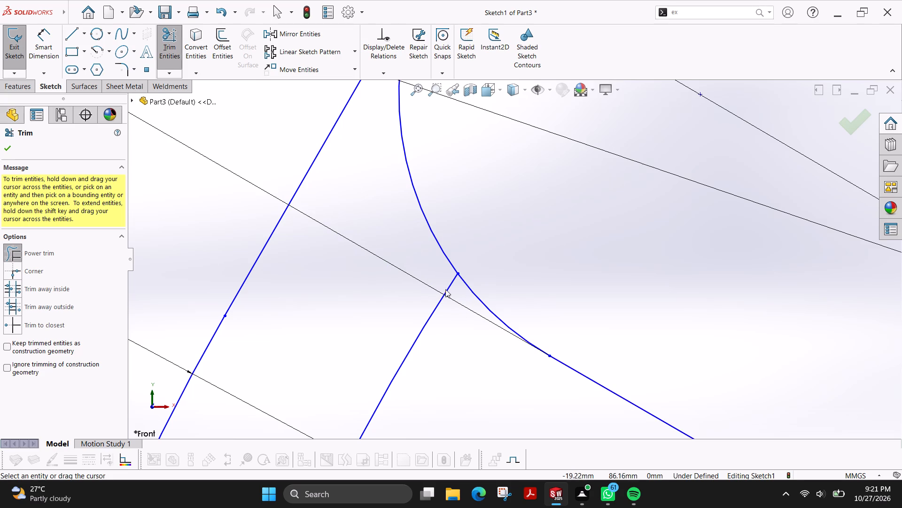
Trim the sharp lower right head corner and the 10 mm circle's upper portion, leaving a rounded corner arc.
scroll(456, 298, "up", 4)
scroll(510, 317, "up", 6)
scroll(574, 337, "up", 2)
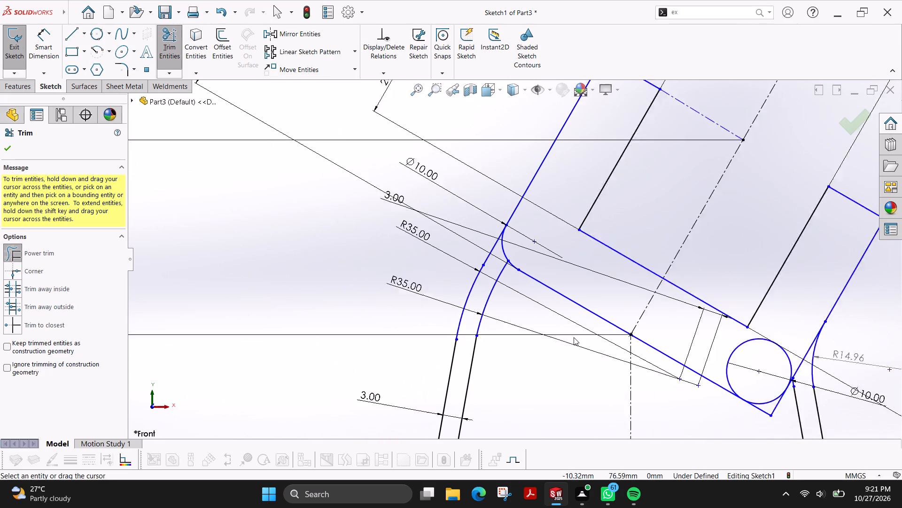
scroll(723, 392, "up", 1)
scroll(723, 392, "down", 3)
scroll(634, 295, "down", 4)
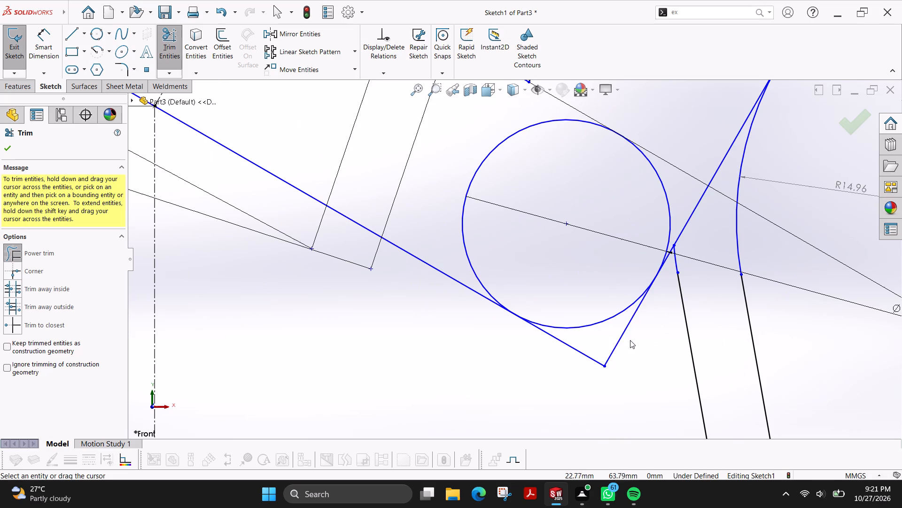
left_click_drag(629, 341, 546, 367)
left_click_drag(530, 157, 459, 140)
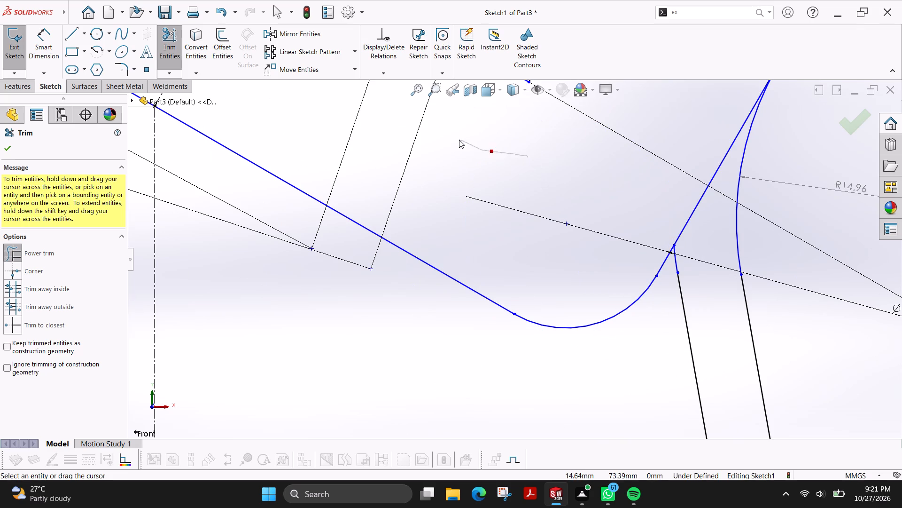
left_click_drag(459, 140, 458, 140)
scroll(594, 189, "up", 9)
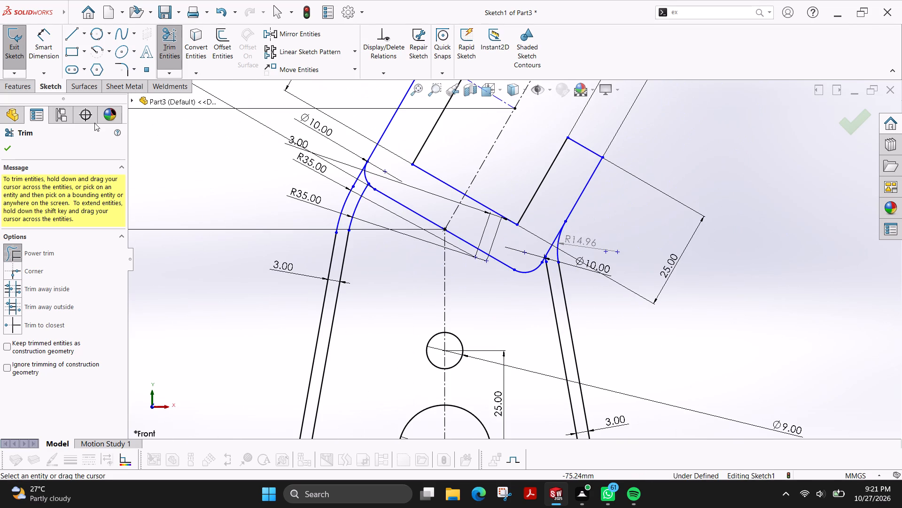
left_click(10, 152)
Sketch a perimeter circle of about 4 mm radius in the body's lower left inner corner, tangent to the inner wall and base lines.
scroll(382, 225, "up", 1)
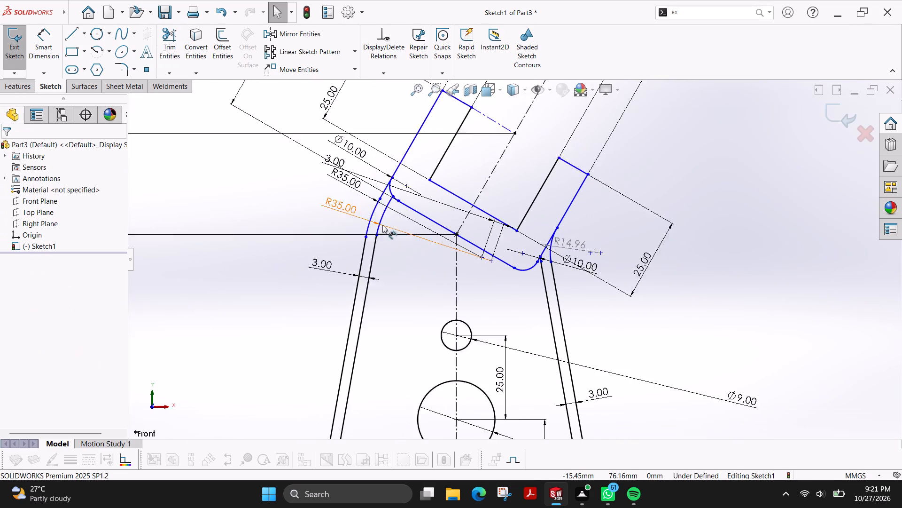
scroll(382, 225, "up", 1)
scroll(430, 250, "up", 3)
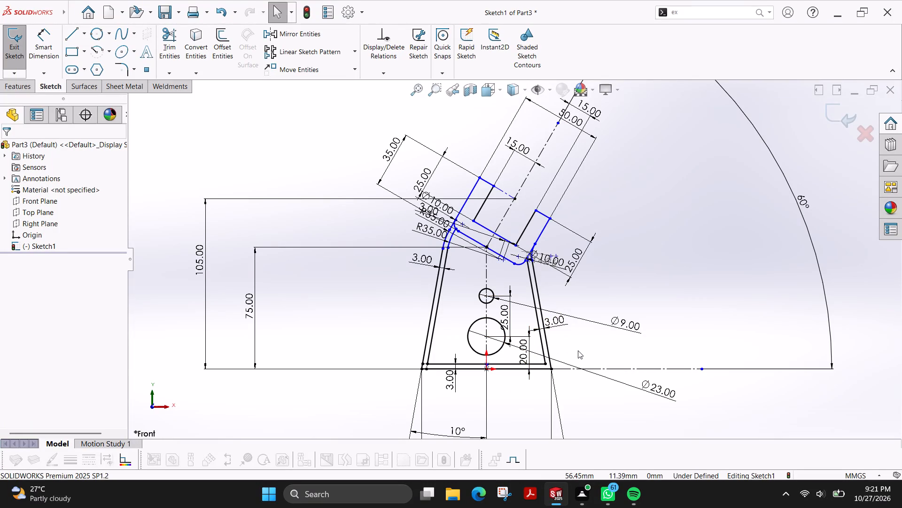
scroll(578, 350, "down", 4)
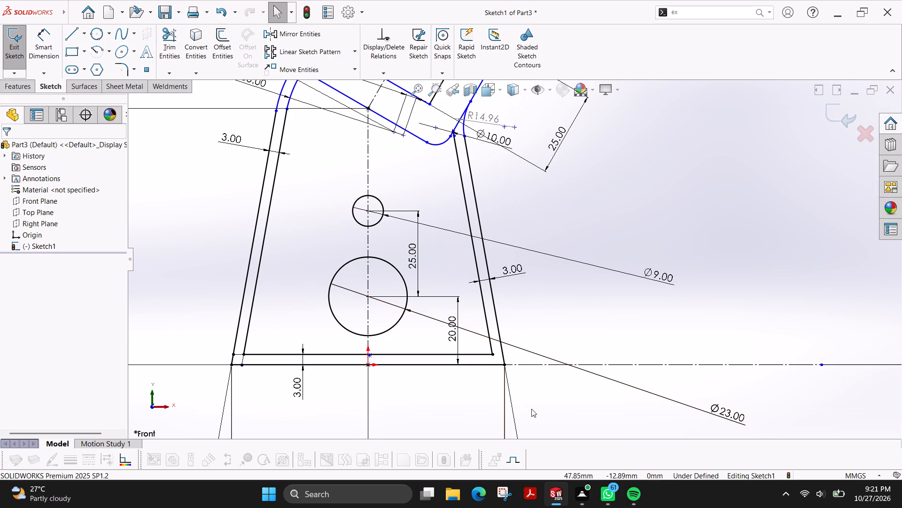
left_click(101, 37)
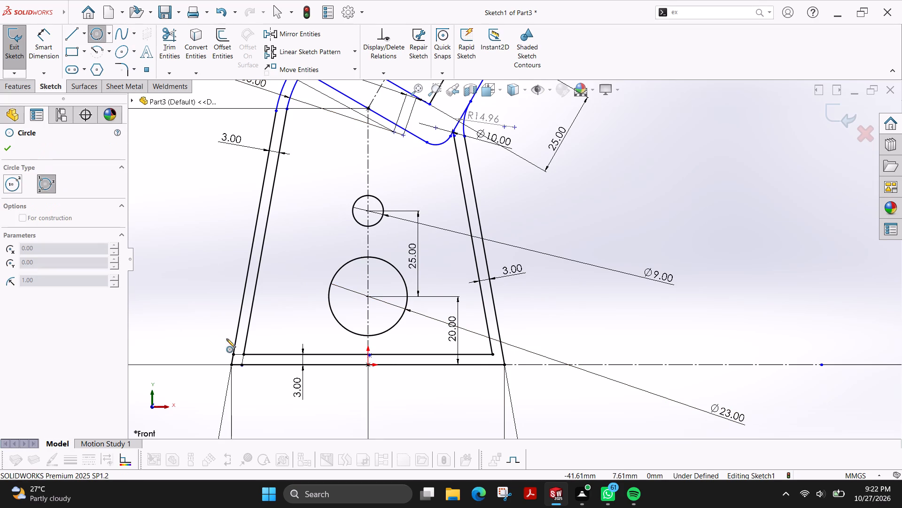
left_click(249, 331)
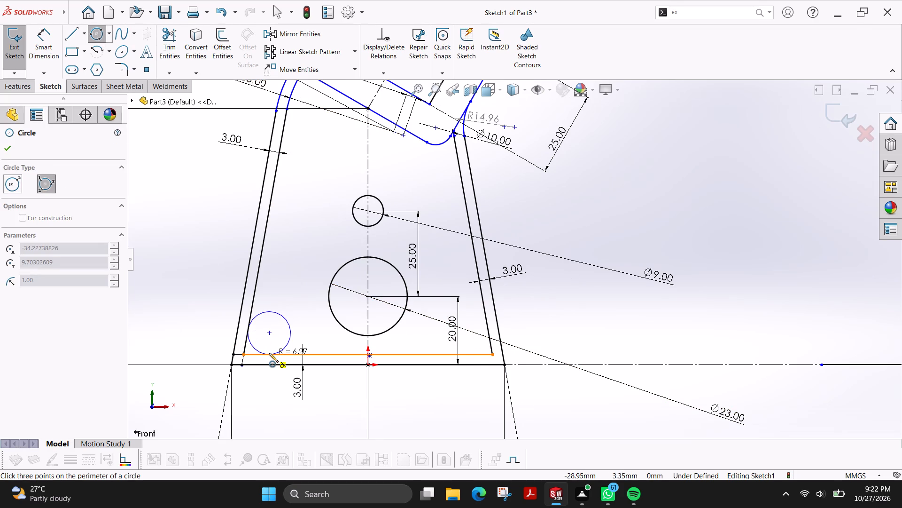
left_click(269, 353)
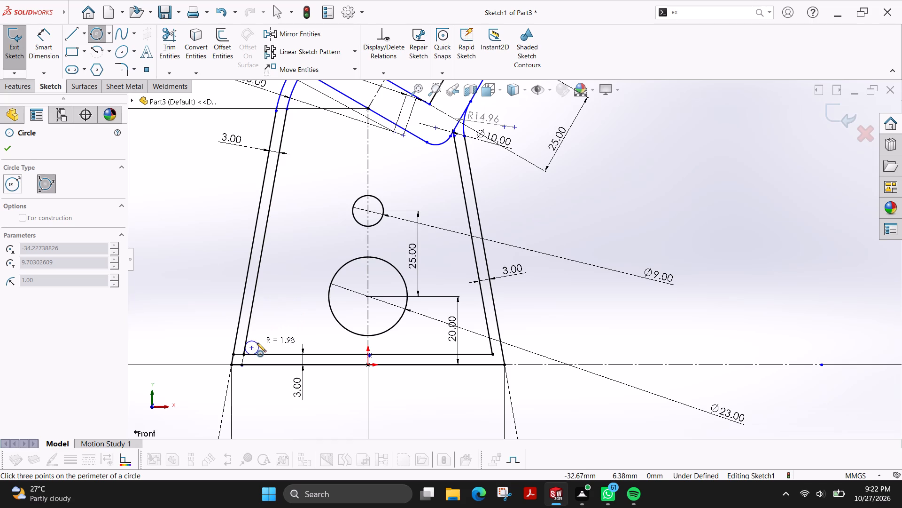
left_click(268, 330)
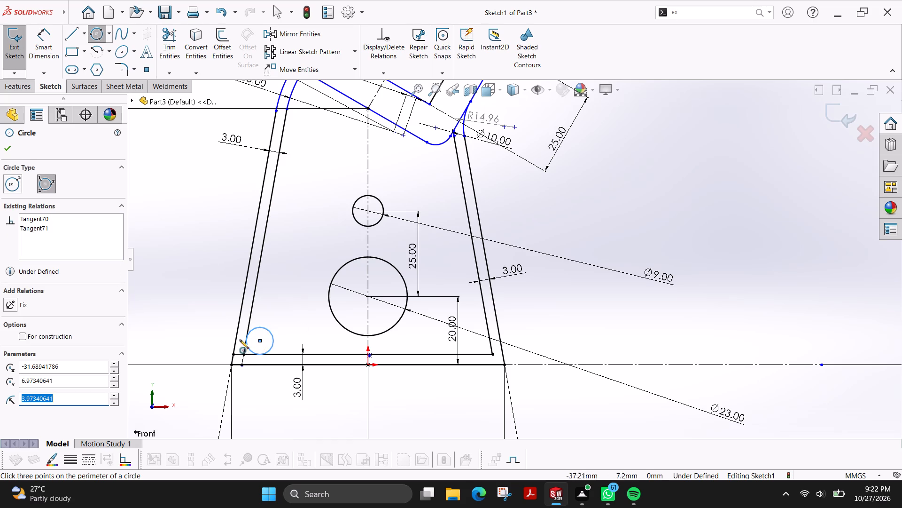
Sketch a perimeter circle of about 7.8 mm radius in the body's lower left corner, tangent to the outer wall and base lines.
left_click(237, 338)
left_click(263, 363)
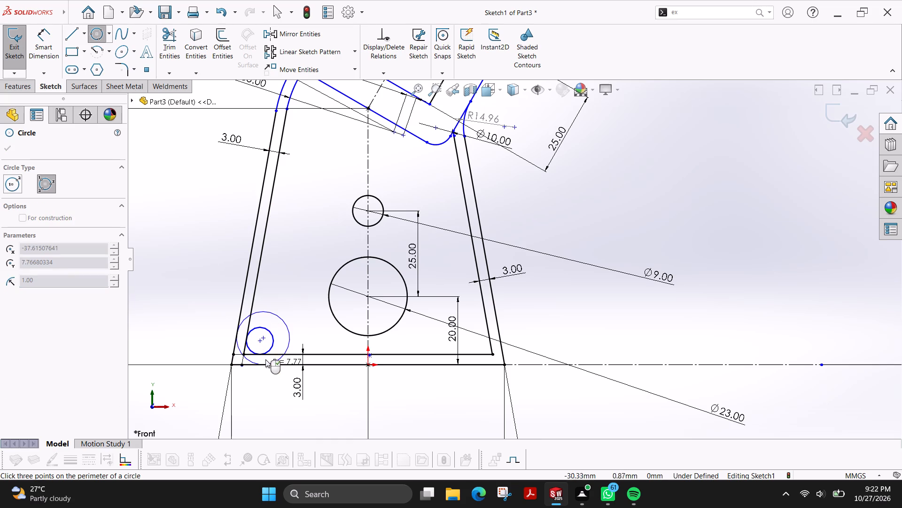
left_click(282, 319)
Sketch two perimeter circles in the lower right corner: one tangent to the outer lines, one about 7.2 mm radius tangent to the inner lines.
left_click(499, 339)
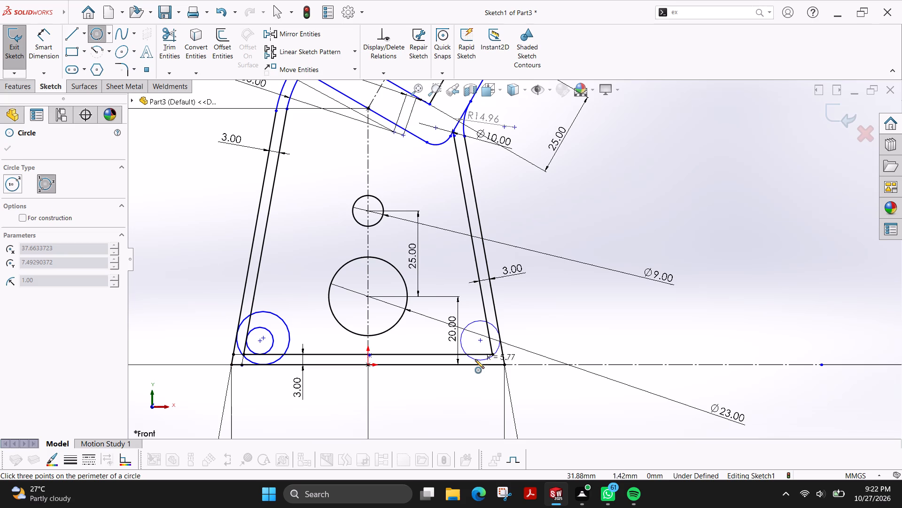
left_click(474, 365)
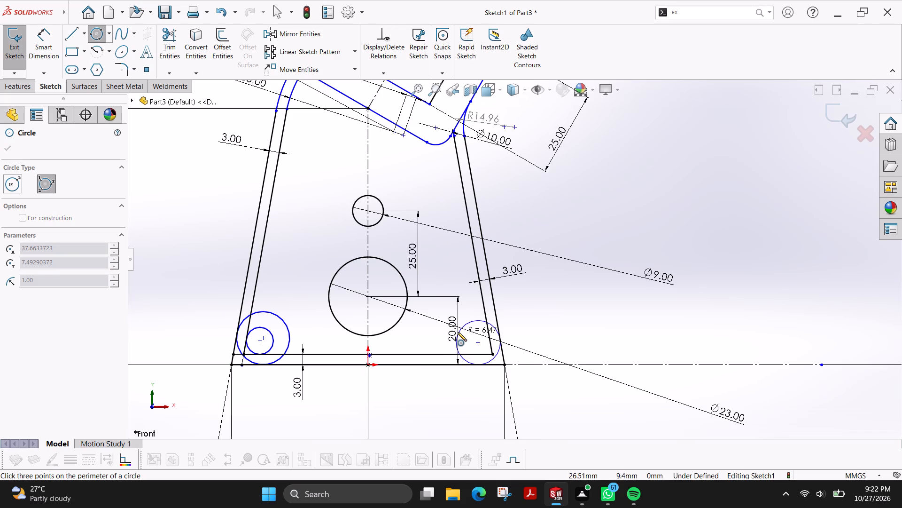
left_click(457, 332)
left_click(489, 332)
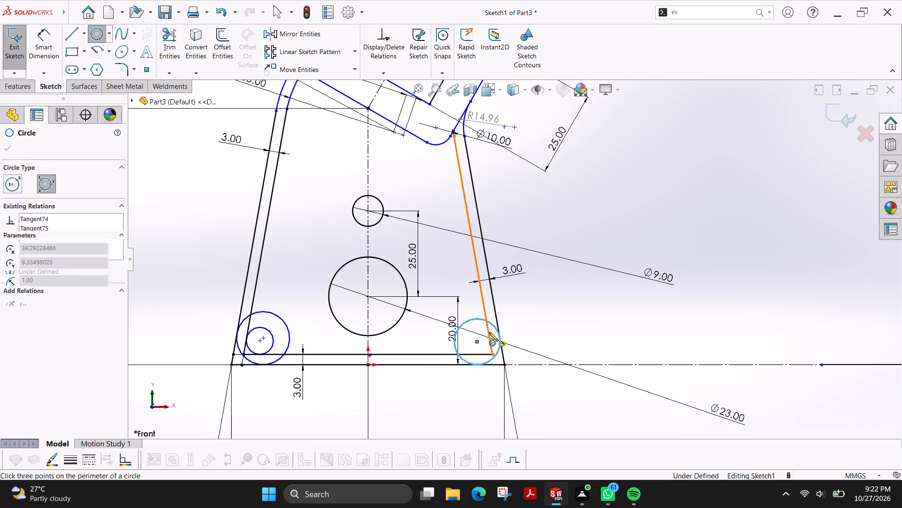
left_click(472, 352)
left_click(439, 330)
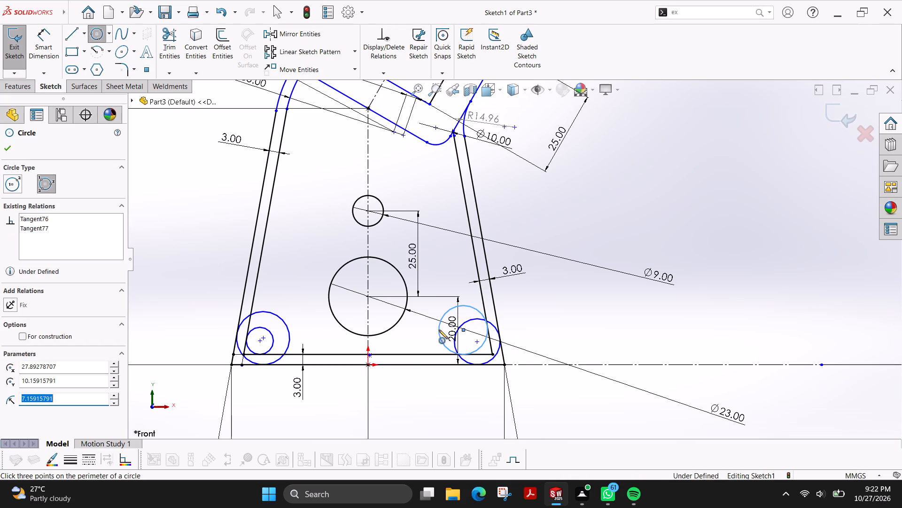
left_click(4, 143)
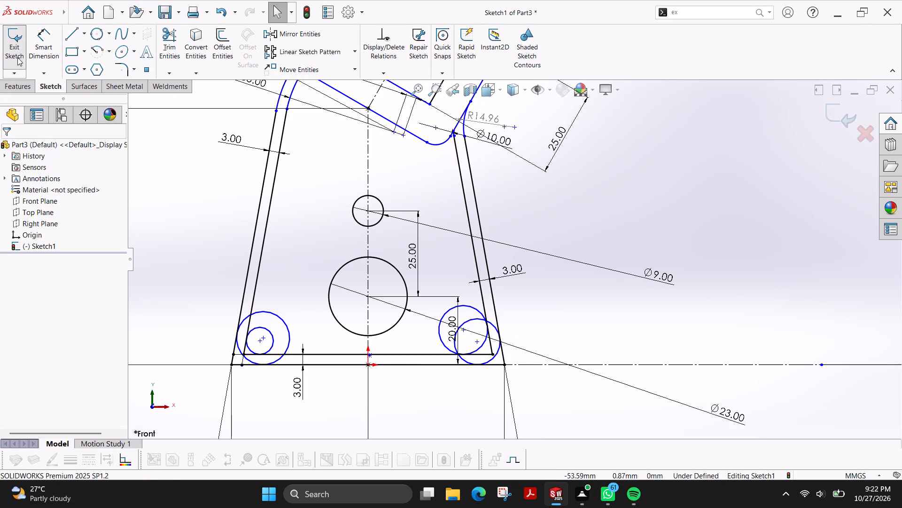
Dimension the outer and inner circles in the body's lower left corner to 10 mm diameter each.
left_click(49, 55)
scroll(287, 353, "down", 6)
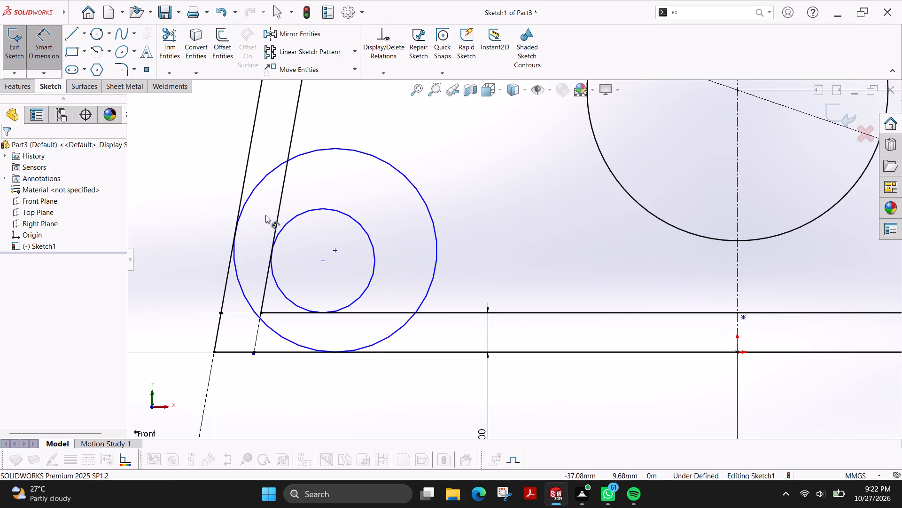
left_click(340, 150)
scroll(173, 240, "up", 3)
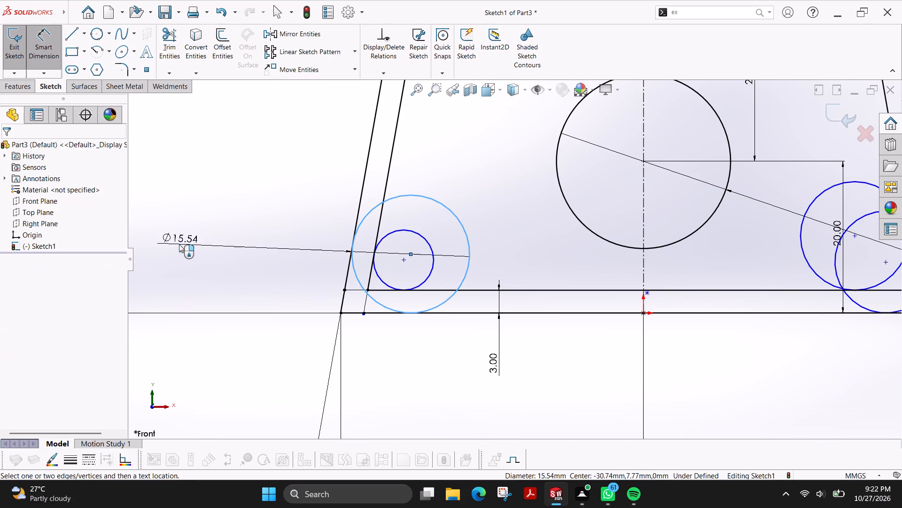
type("10")
key("Return")
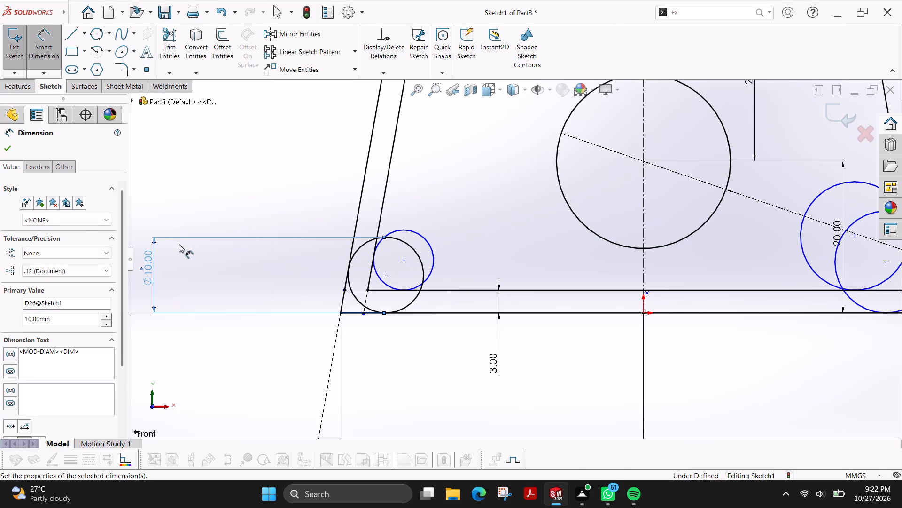
left_click(422, 234)
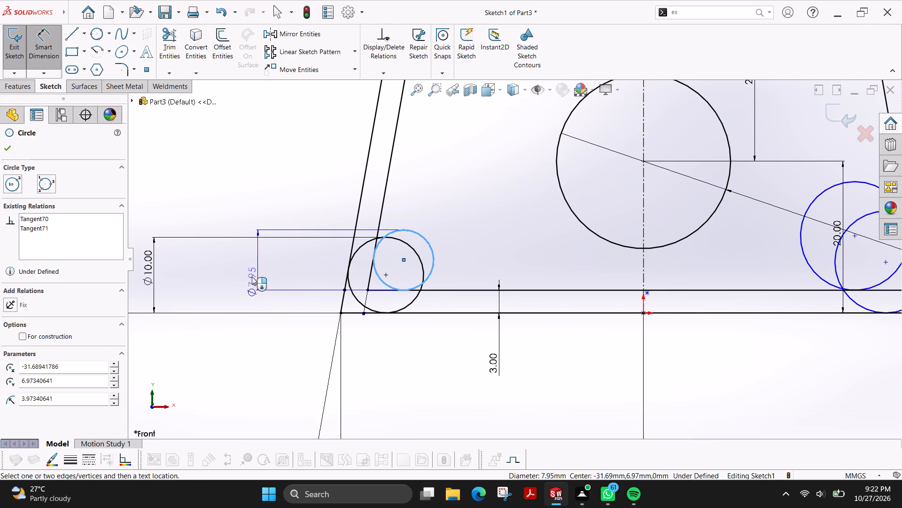
left_click(249, 276)
type("10")
key("Return")
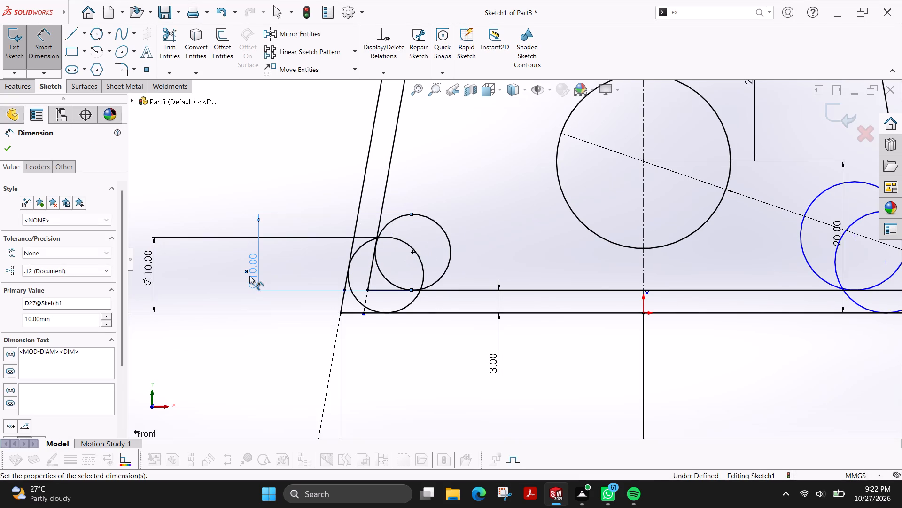
Dimension the inner and outer circles in the body's lower right corner to 10 mm diameter each.
scroll(650, 266, "up", 3)
left_click(681, 227)
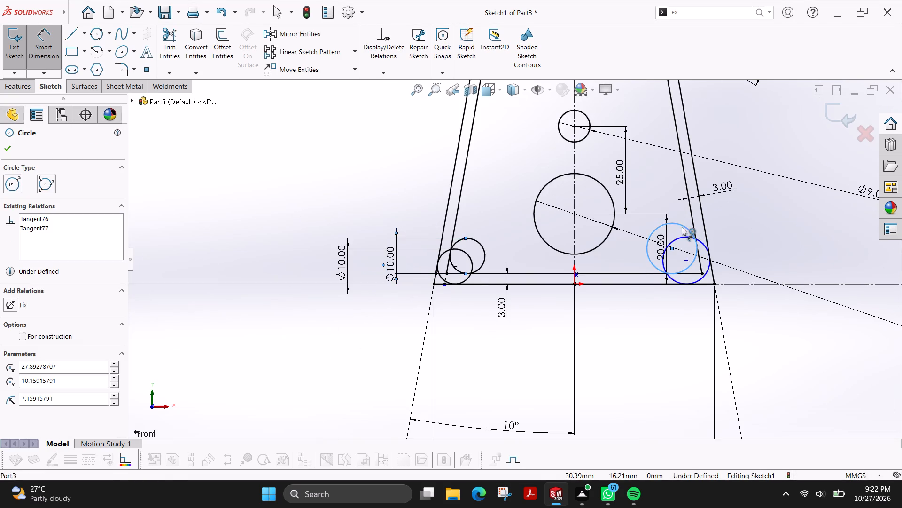
left_click(767, 229)
type("10")
key("Return")
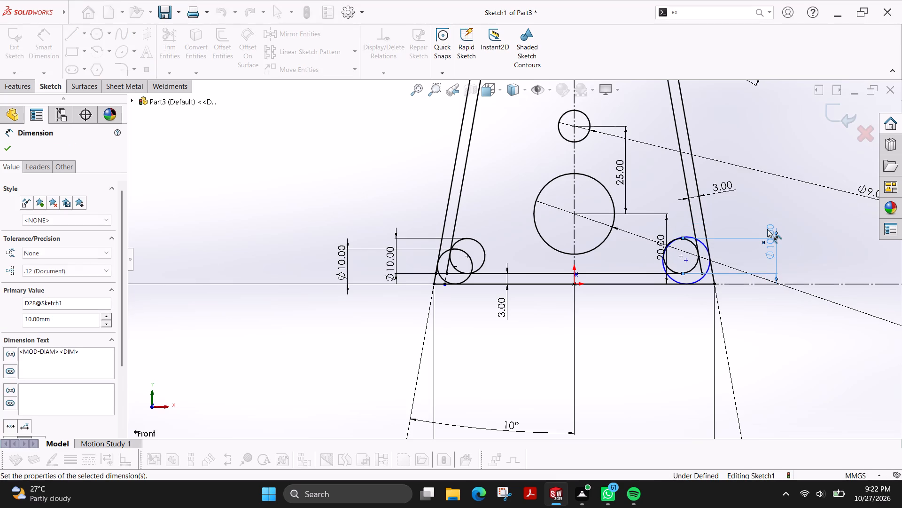
left_click(702, 277)
left_click(773, 332)
type("10")
key("Return")
Trim the excess of both lower left 10 mm circles, leaving only the outer and inner rounded corner arcs.
scroll(707, 256, "down", 2)
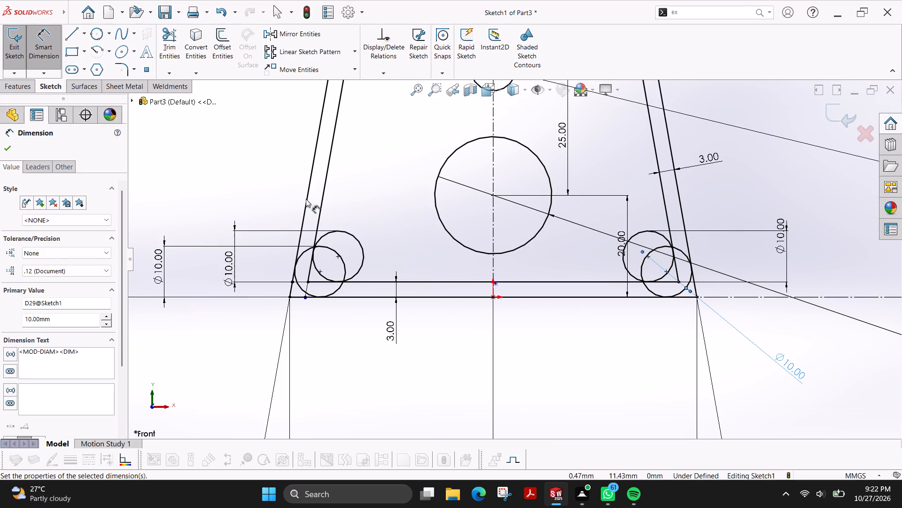
left_click(171, 50)
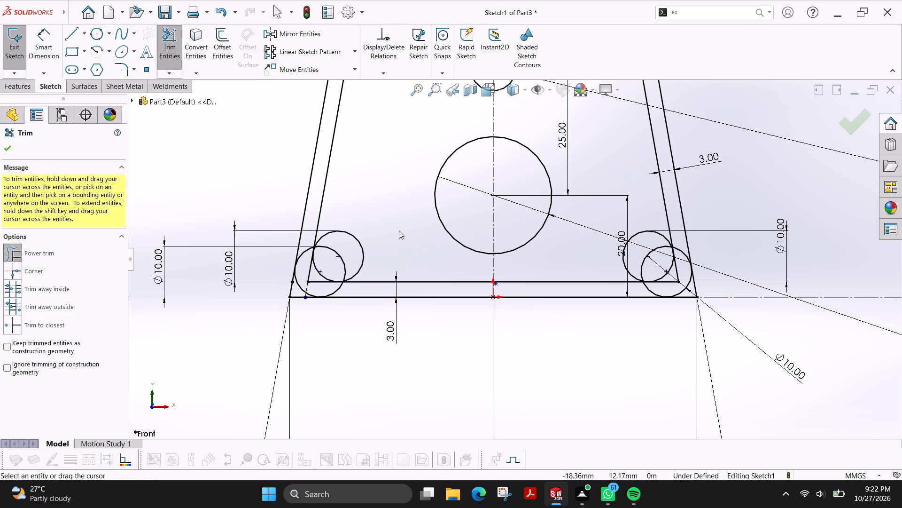
scroll(385, 231, "down", 2)
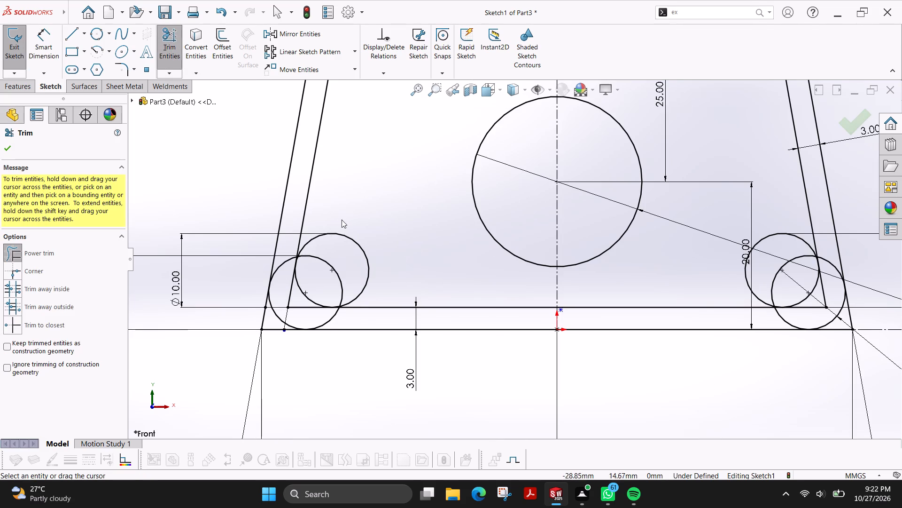
left_click_drag(327, 251, 320, 270)
left_click_drag(288, 249, 288, 266)
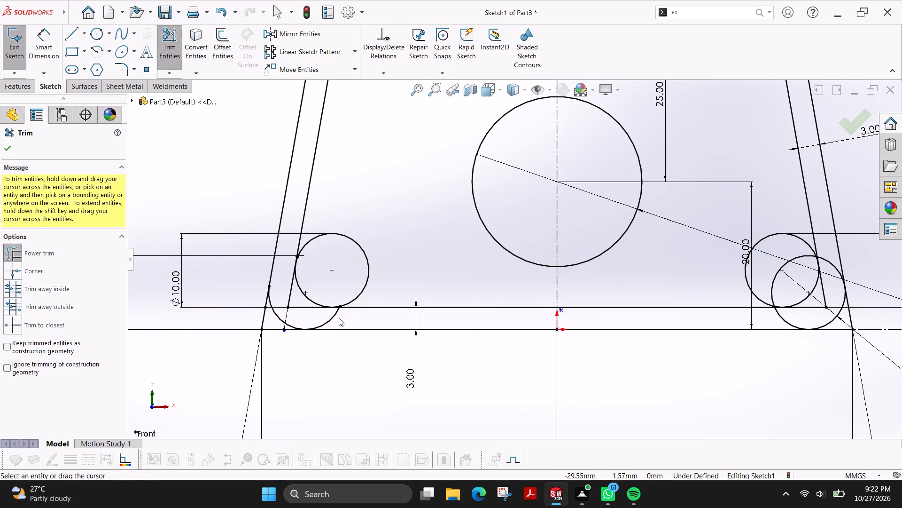
left_click_drag(339, 318, 320, 322)
left_click_drag(350, 227, 345, 251)
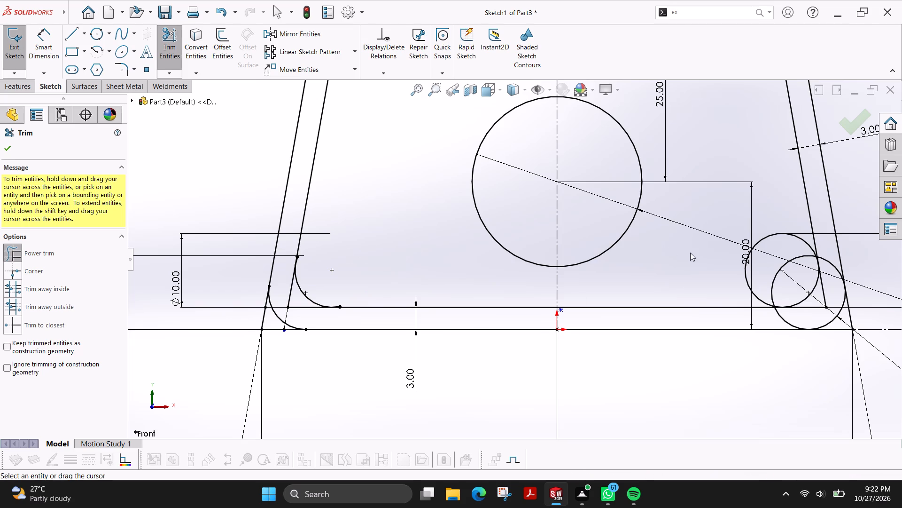
Trim the excess of both lower right 10 mm circles, leaving only the inner and outer rounded corner arcs.
left_click_drag(793, 250, 801, 269)
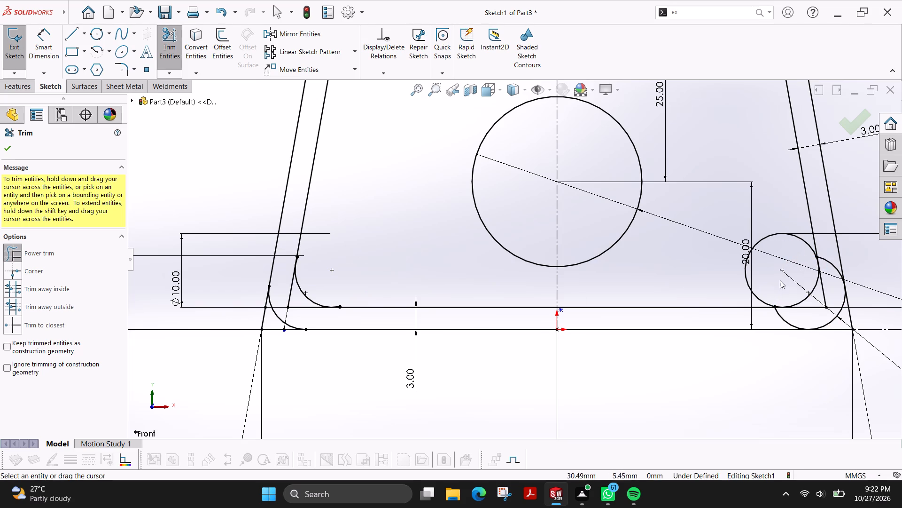
left_click_drag(774, 211, 773, 246)
left_click_drag(827, 247, 828, 263)
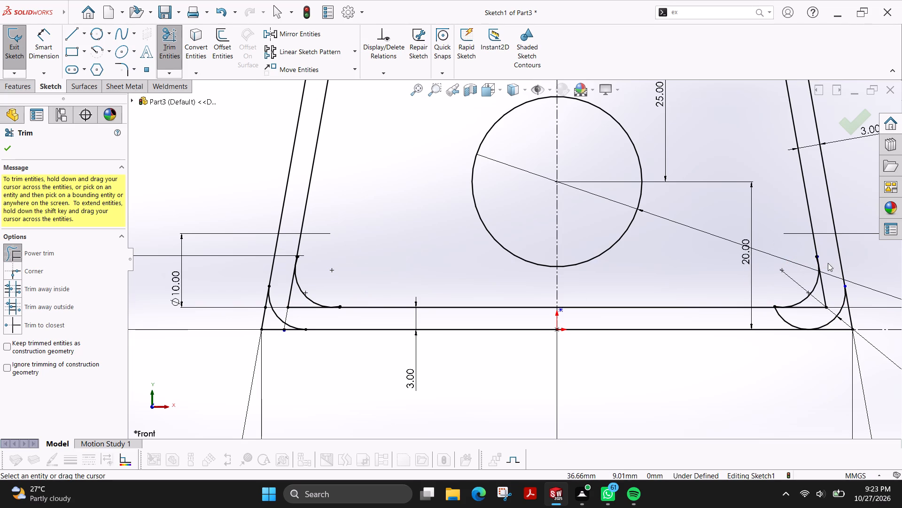
left_click_drag(775, 316, 792, 317)
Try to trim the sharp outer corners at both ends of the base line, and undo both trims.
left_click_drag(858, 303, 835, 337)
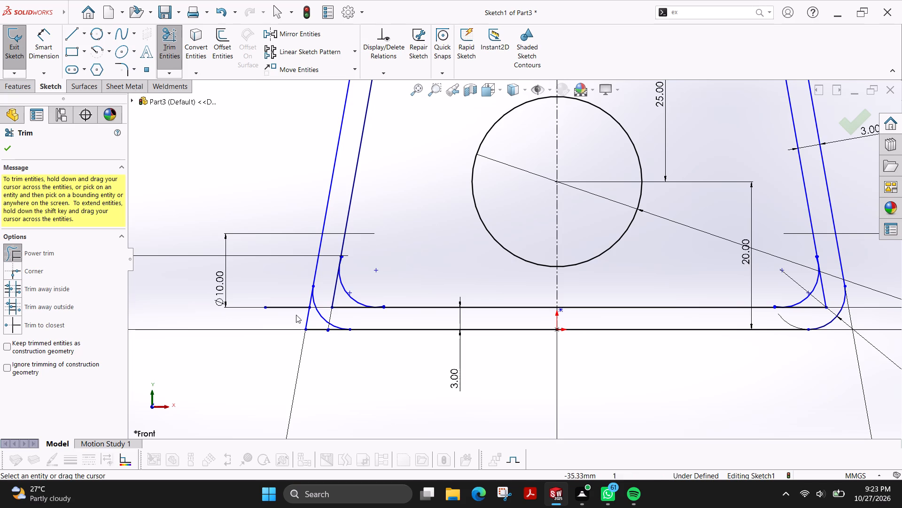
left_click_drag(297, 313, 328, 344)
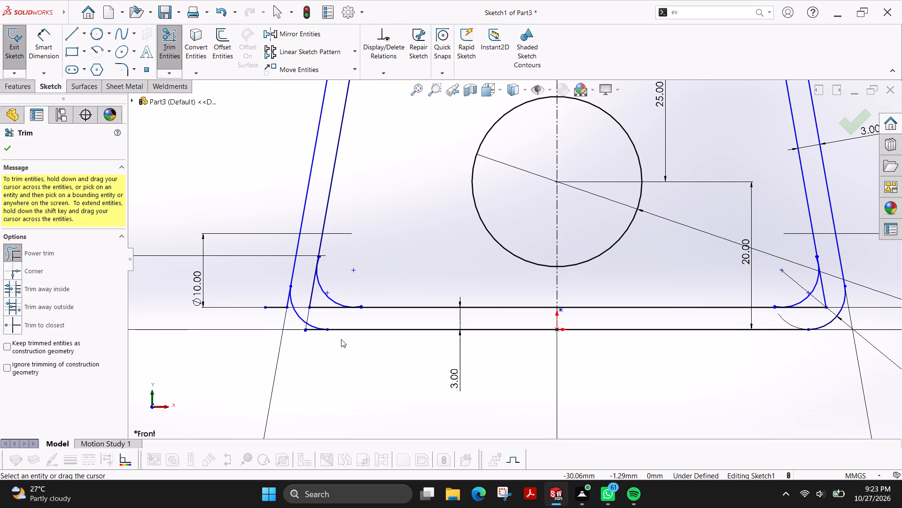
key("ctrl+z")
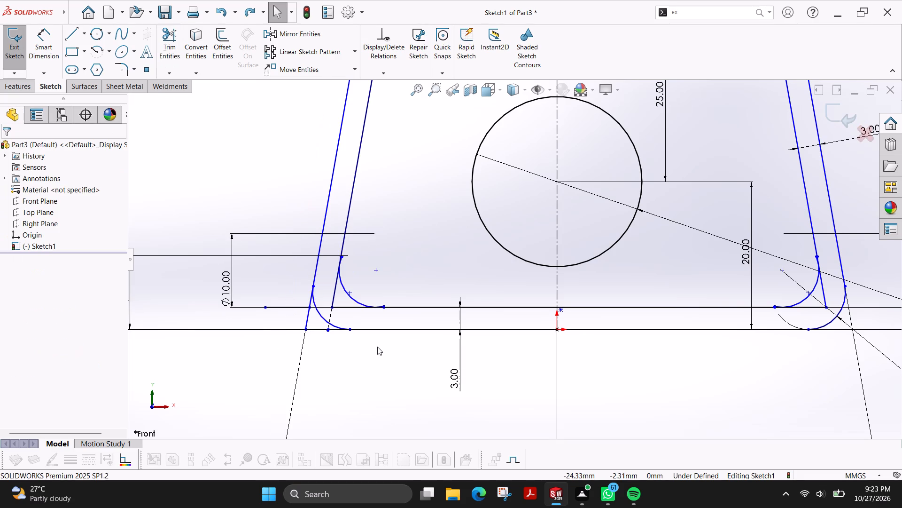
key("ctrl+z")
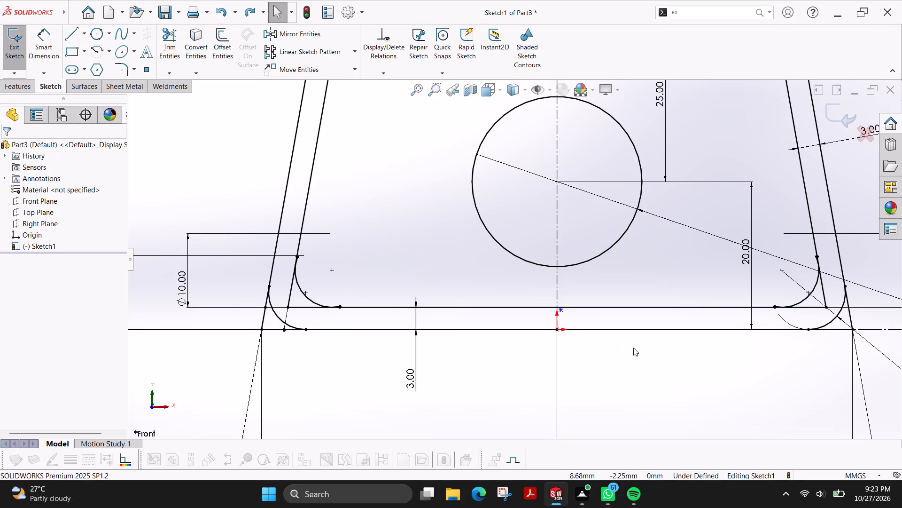
Convert the body's outer base line to construction geometry.
scroll(727, 356, "up", 2)
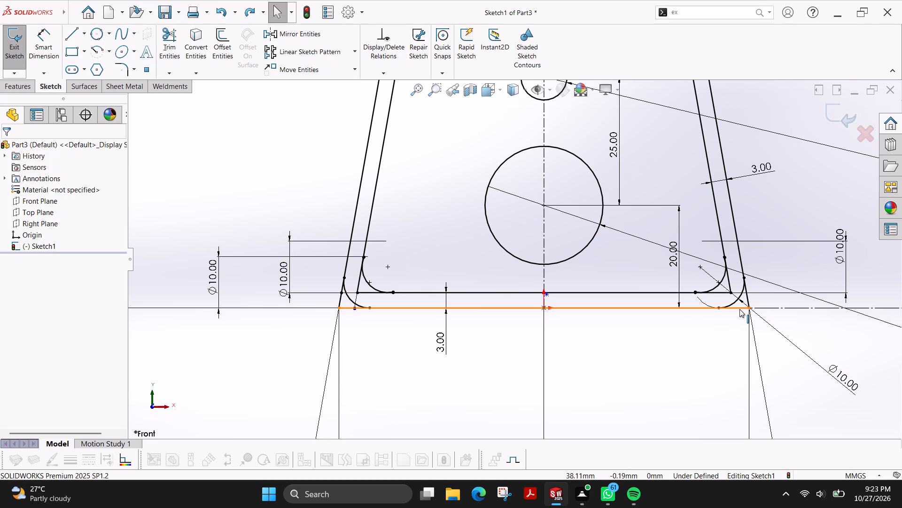
key("Escape")
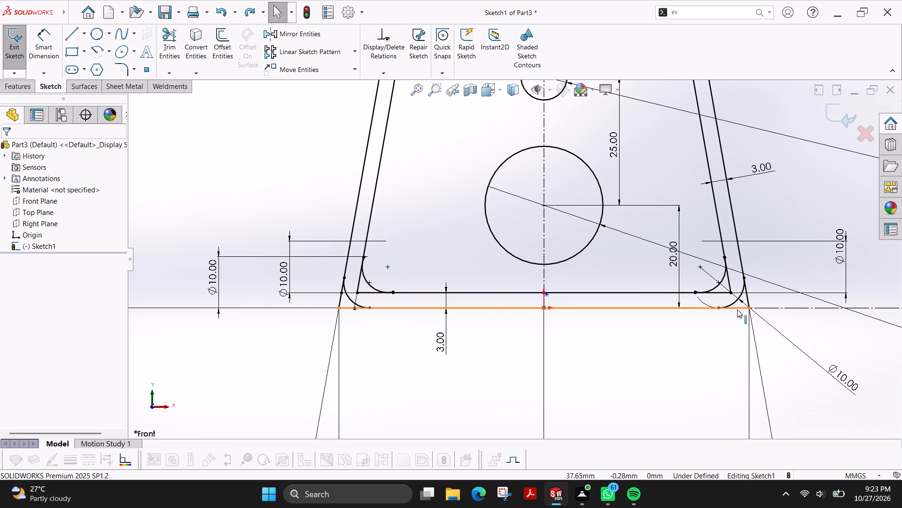
left_click(737, 310)
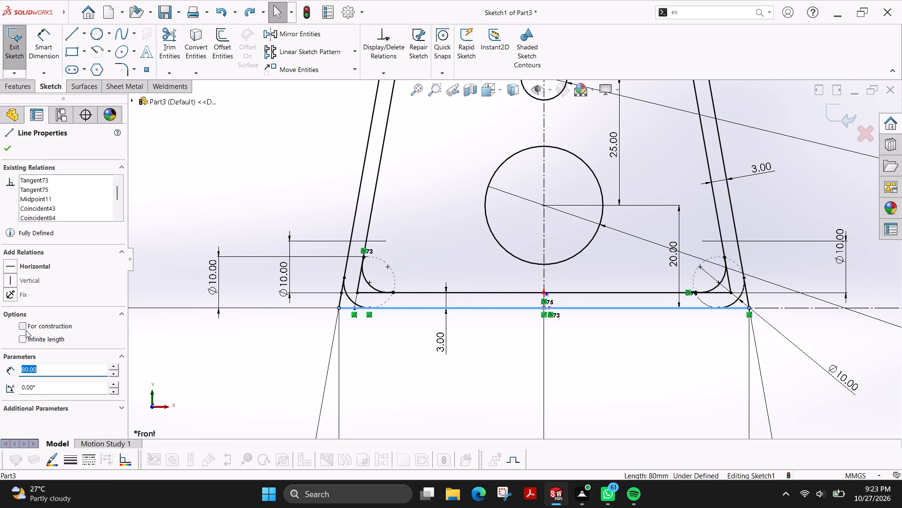
left_click(26, 330)
left_click(9, 150)
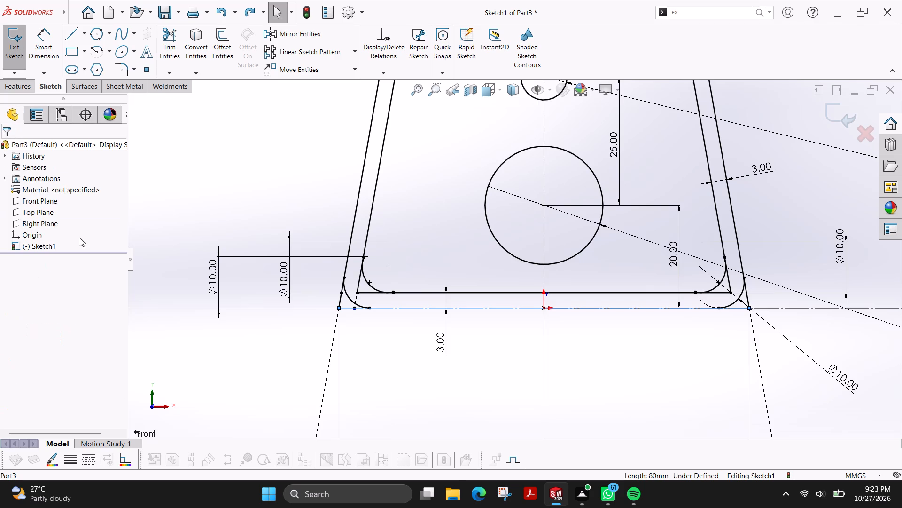
key("Escape")
Trim the sharp inner lower right corner and the outer right wall line's end beyond its corner arc.
scroll(762, 304, "down", 3)
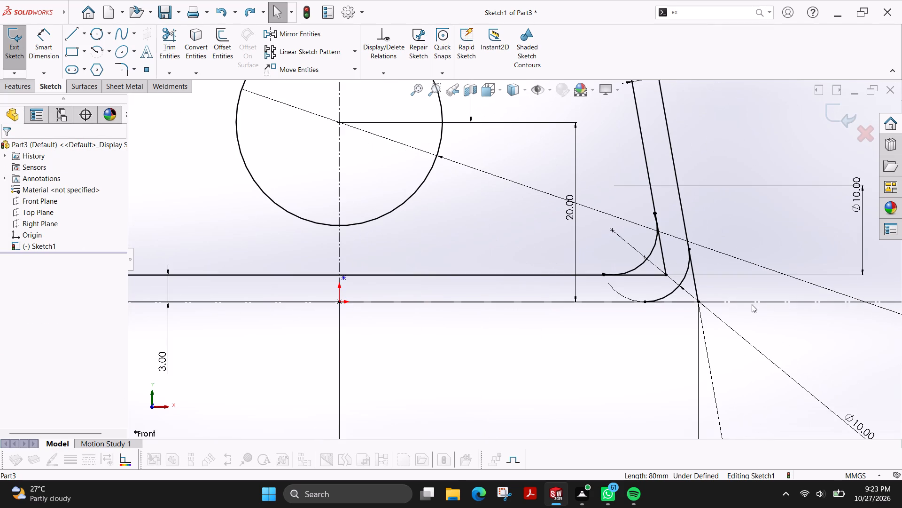
left_click(168, 42)
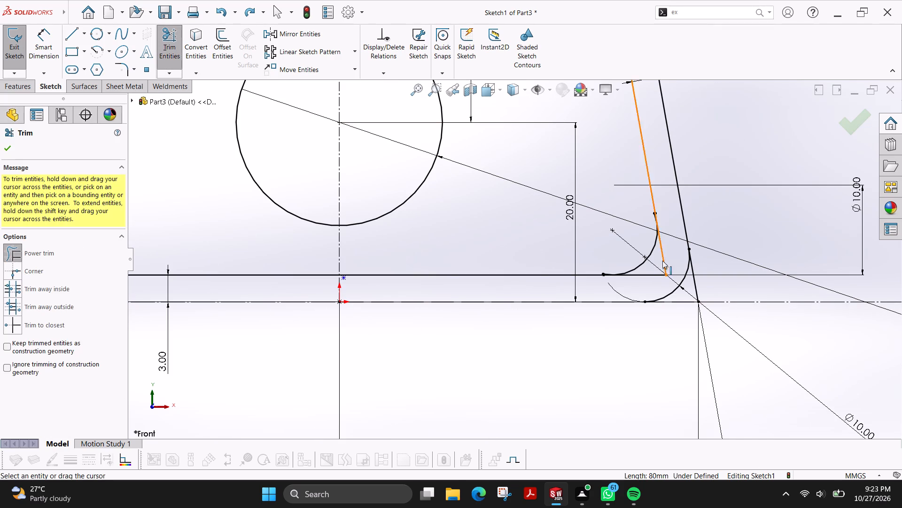
left_click_drag(669, 256, 631, 278)
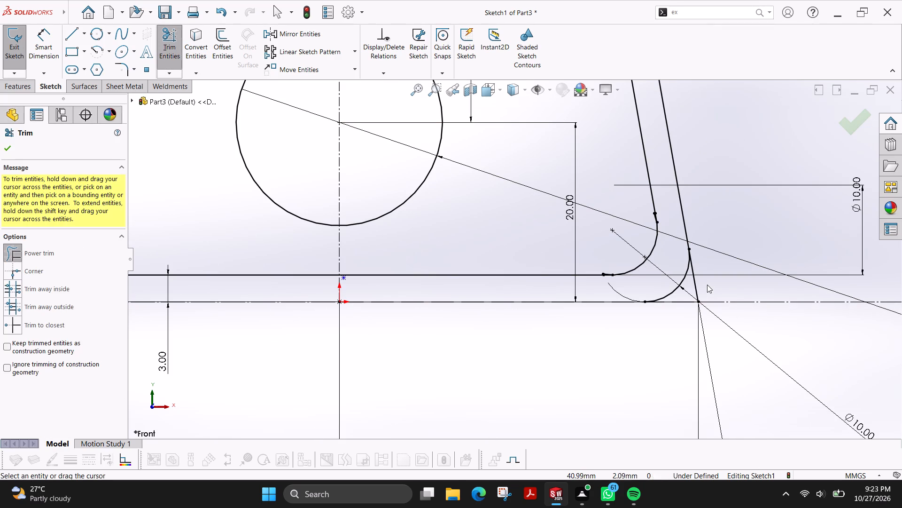
left_click_drag(707, 286, 693, 293)
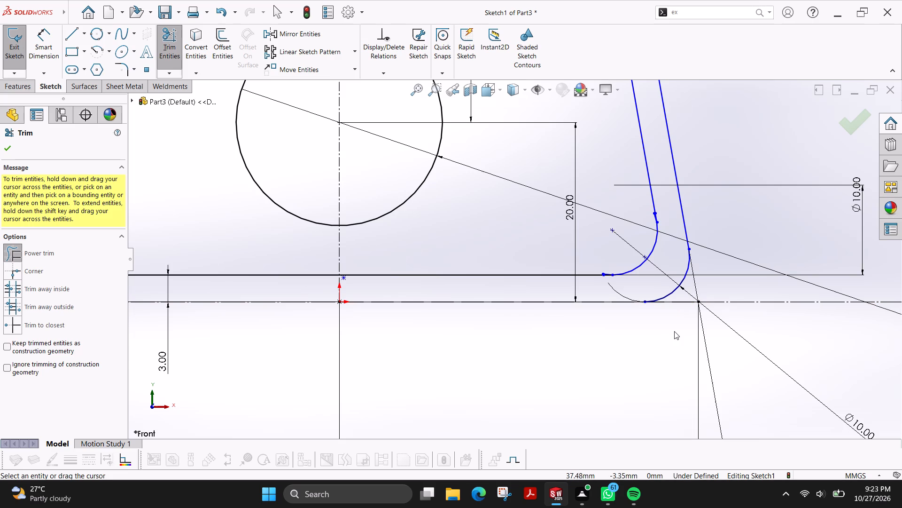
key("Escape")
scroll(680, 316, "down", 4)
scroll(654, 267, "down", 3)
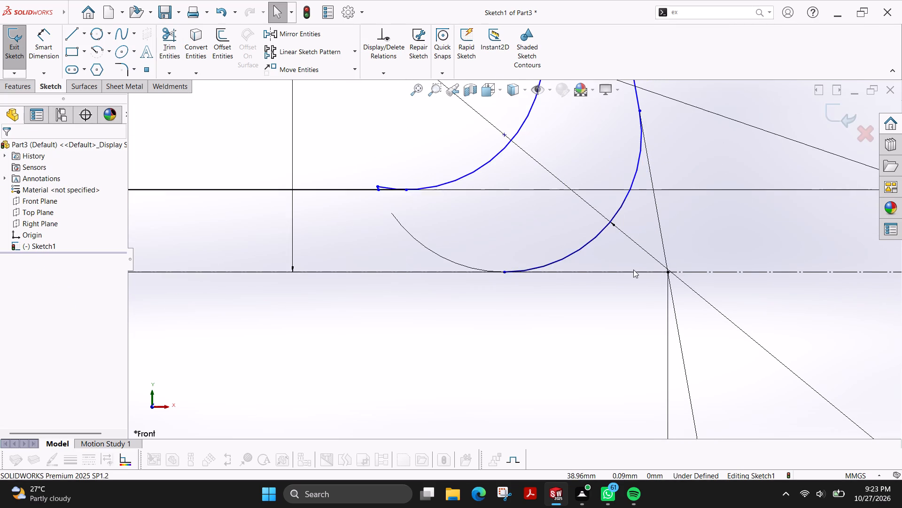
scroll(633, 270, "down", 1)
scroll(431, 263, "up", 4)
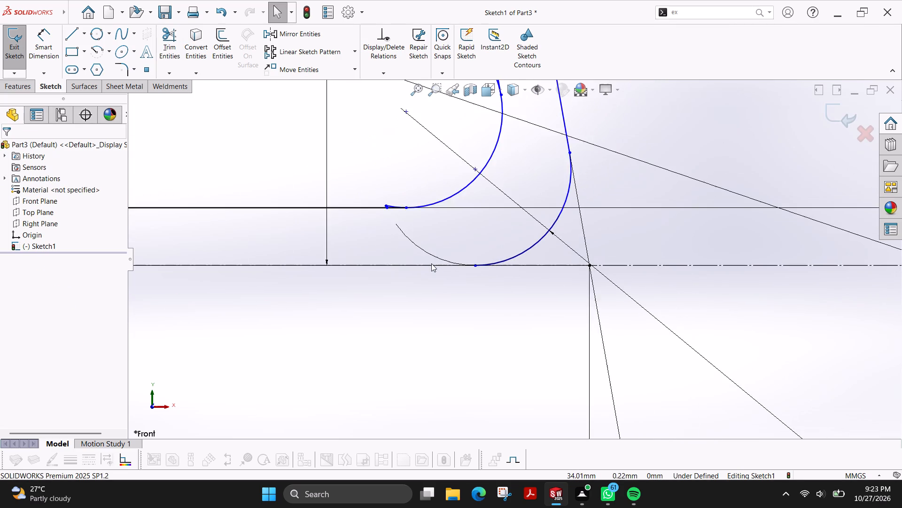
Trim the sharp lower left corner: the outer wall line, inner wall line and inner base line beyond their corner arcs.
scroll(431, 263, "up", 7)
scroll(424, 271, "down", 1)
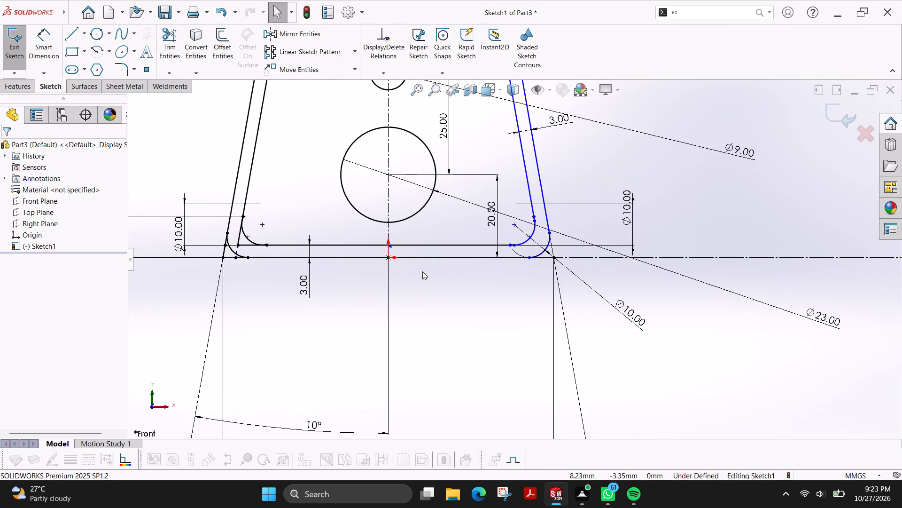
scroll(254, 221, "down", 4)
scroll(241, 294, "down", 1)
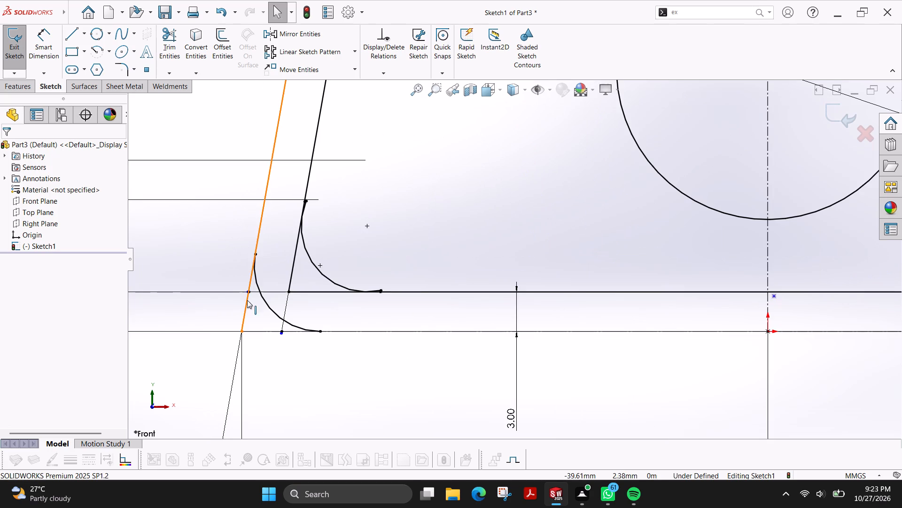
left_click(170, 56)
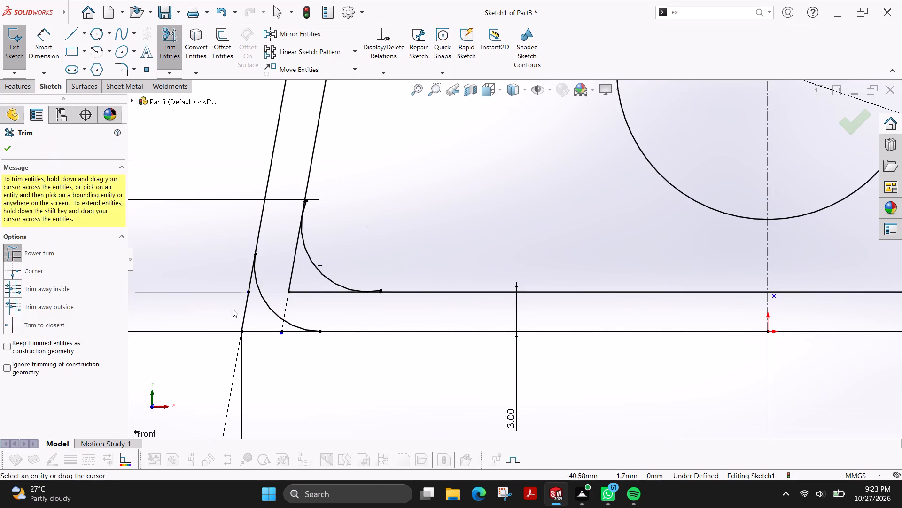
left_click_drag(231, 309, 247, 312)
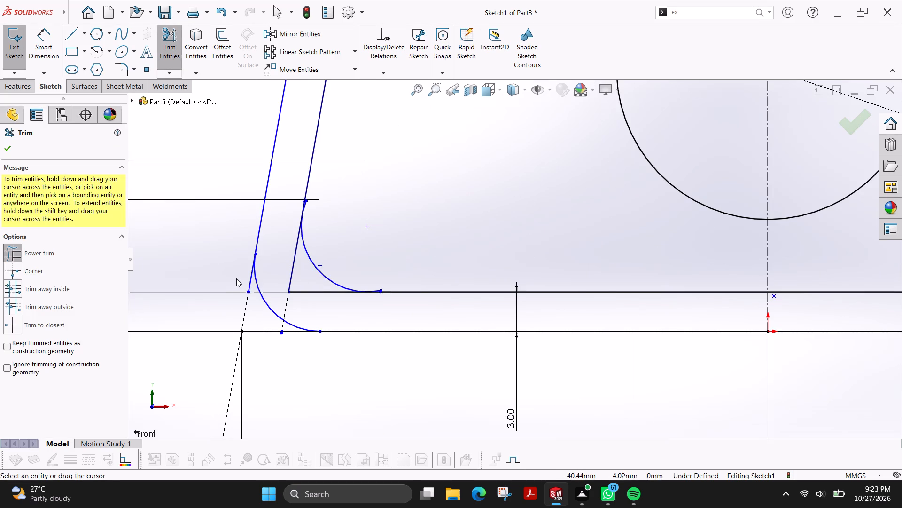
left_click_drag(237, 278, 252, 286)
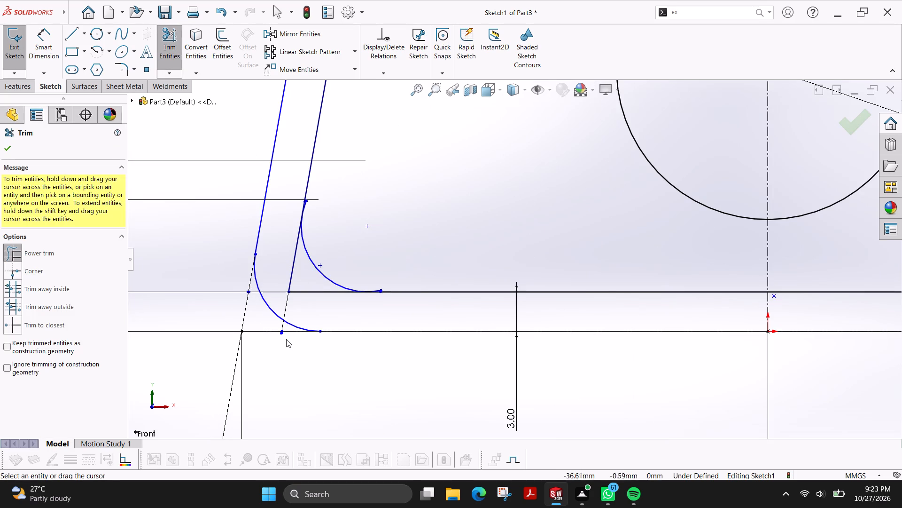
left_click_drag(283, 255, 322, 304)
Trim the tiny leftover stubs where the inner lower left corner arc meets the inner base line and the left wall line.
scroll(383, 283, "down", 10)
scroll(420, 296, "down", 2)
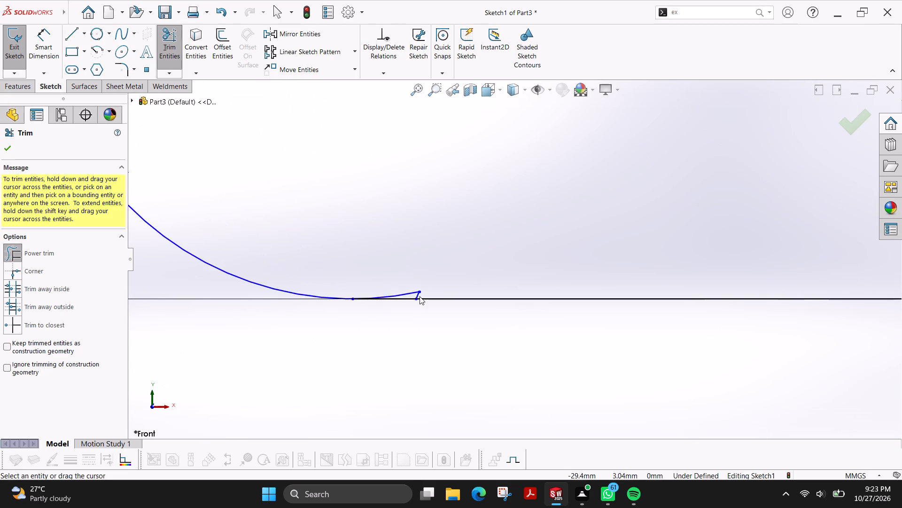
scroll(420, 296, "down", 6)
left_click_drag(420, 284, 486, 304)
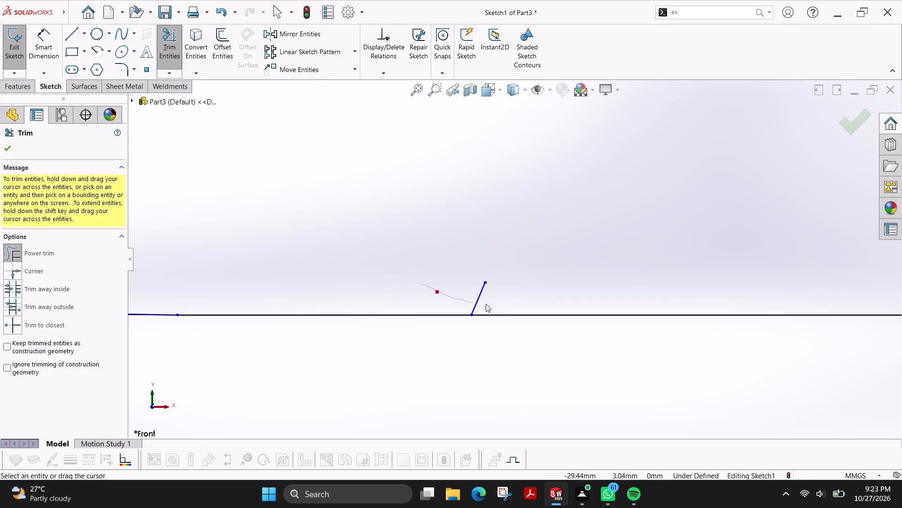
left_click_drag(486, 304, 501, 305)
scroll(486, 284, "up", 9)
scroll(695, 249, "up", 3)
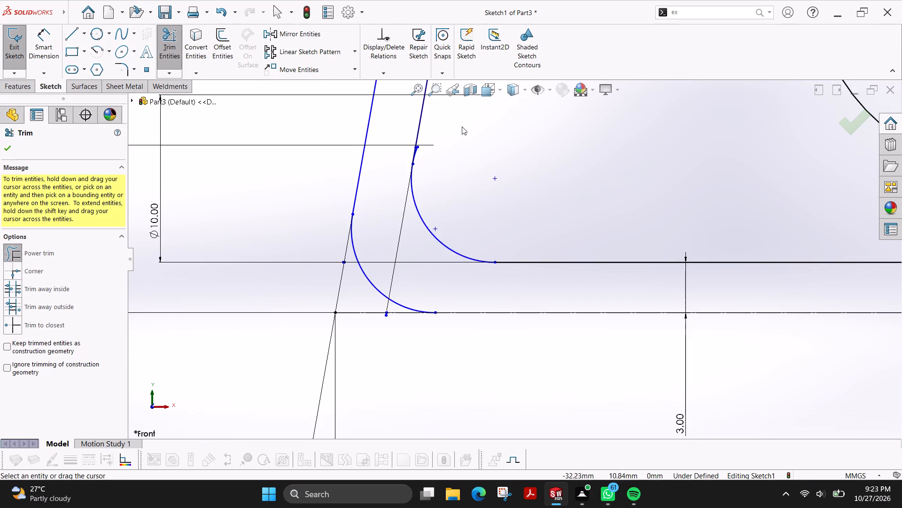
scroll(425, 128, "down", 12)
left_click_drag(413, 244, 422, 301)
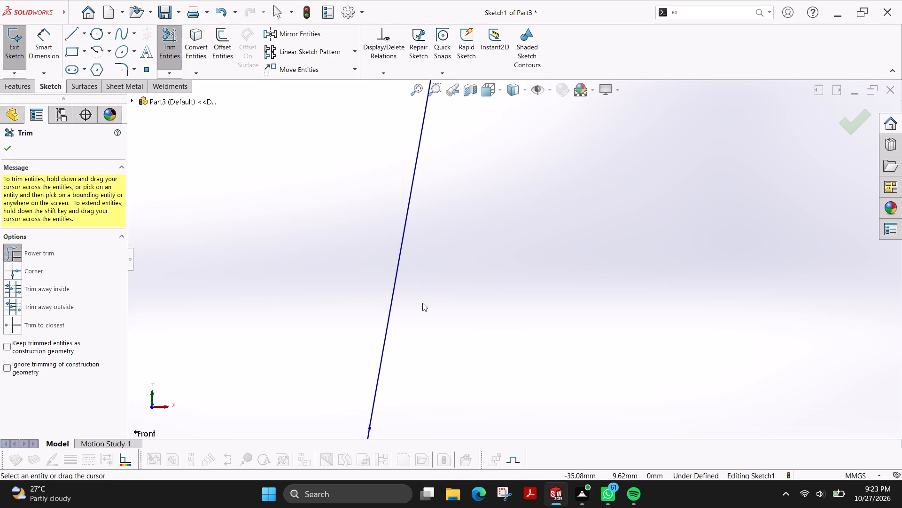
scroll(422, 303, "up", 5)
scroll(462, 323, "up", 4)
scroll(469, 328, "down", 5)
scroll(422, 315, "down", 6)
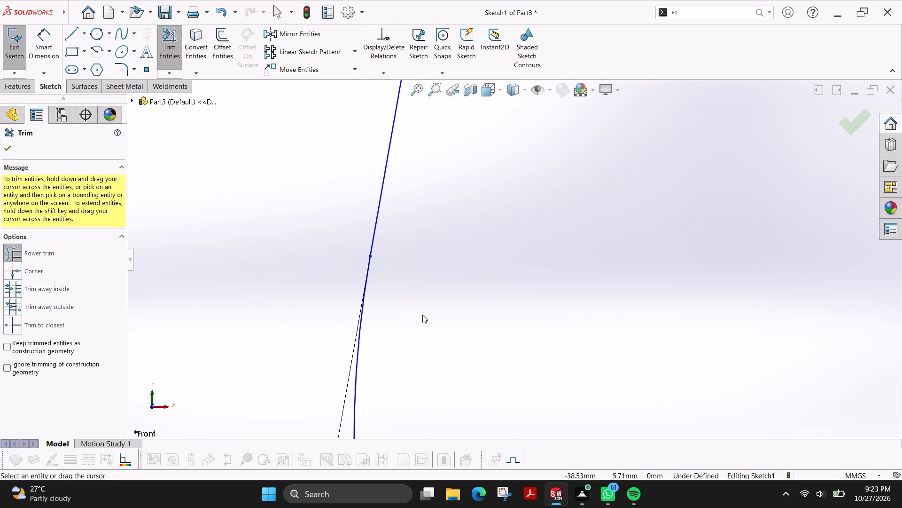
scroll(422, 315, "up", 13)
scroll(779, 267, "down", 5)
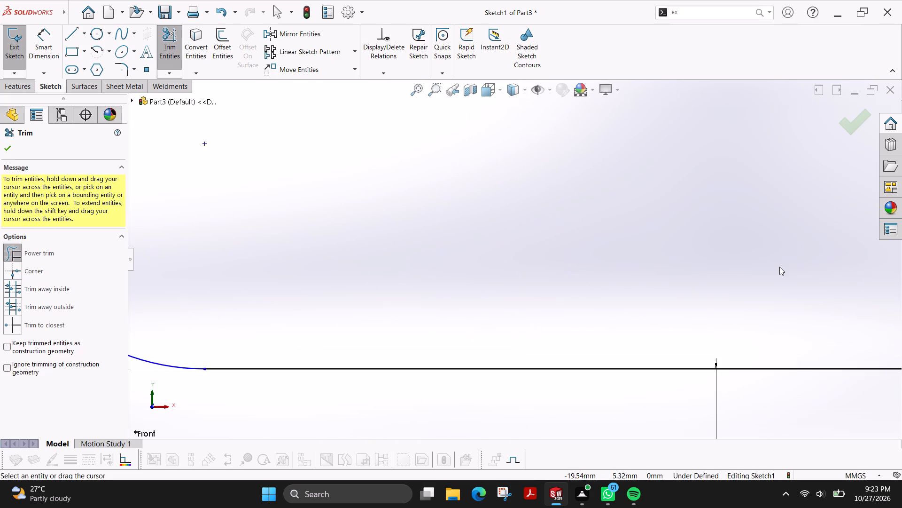
Trim the tiny leftover stubs where the inner lower right corner arc meets the right wall line and the inner base line.
scroll(824, 285, "up", 10)
scroll(852, 260, "up", 4)
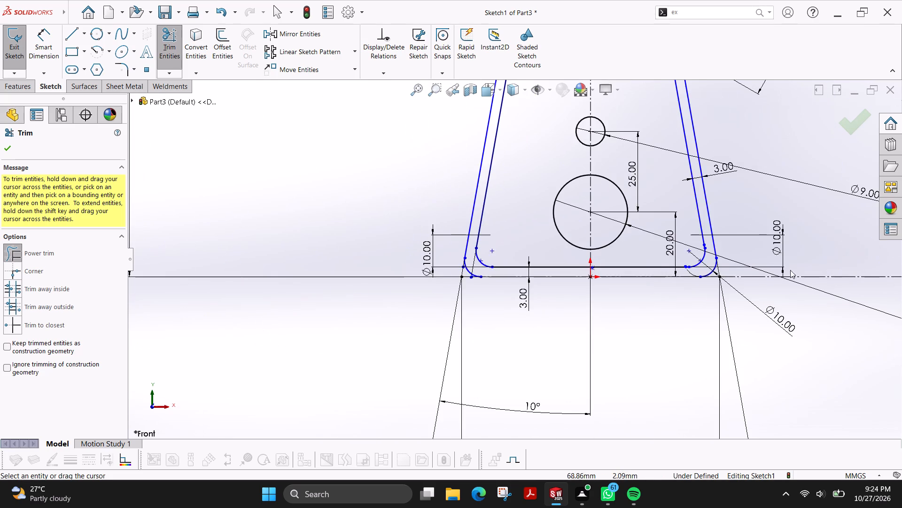
scroll(701, 250, "down", 6)
scroll(621, 284, "down", 4)
scroll(684, 167, "down", 5)
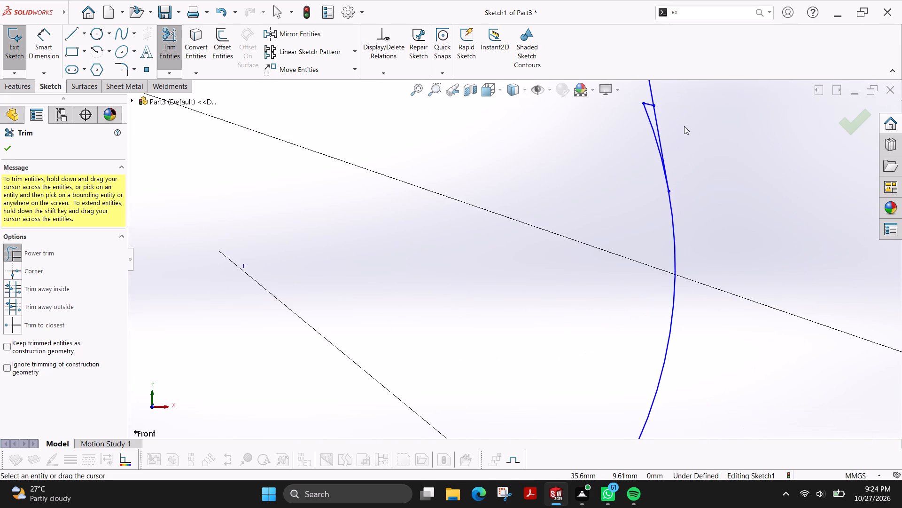
scroll(674, 123, "down", 3)
left_click_drag(595, 107, 583, 168)
scroll(591, 305, "up", 4)
scroll(512, 377, "up", 6)
scroll(417, 327, "down", 5)
scroll(471, 334, "down", 6)
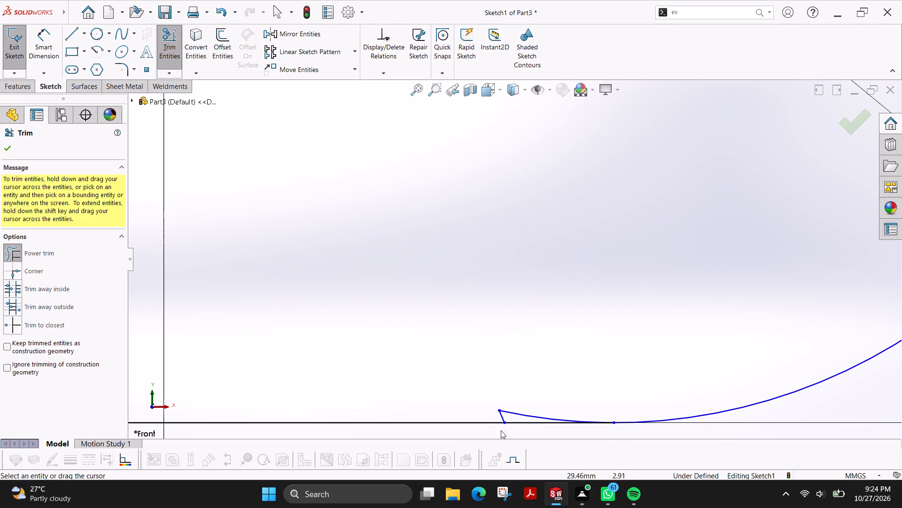
left_click_drag(487, 414, 546, 402)
scroll(551, 407, "up", 4)
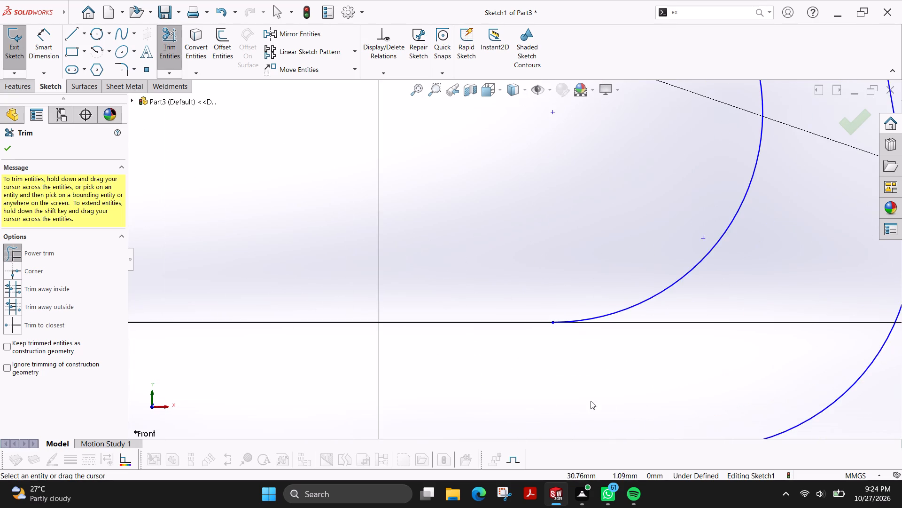
scroll(670, 370, "up", 3)
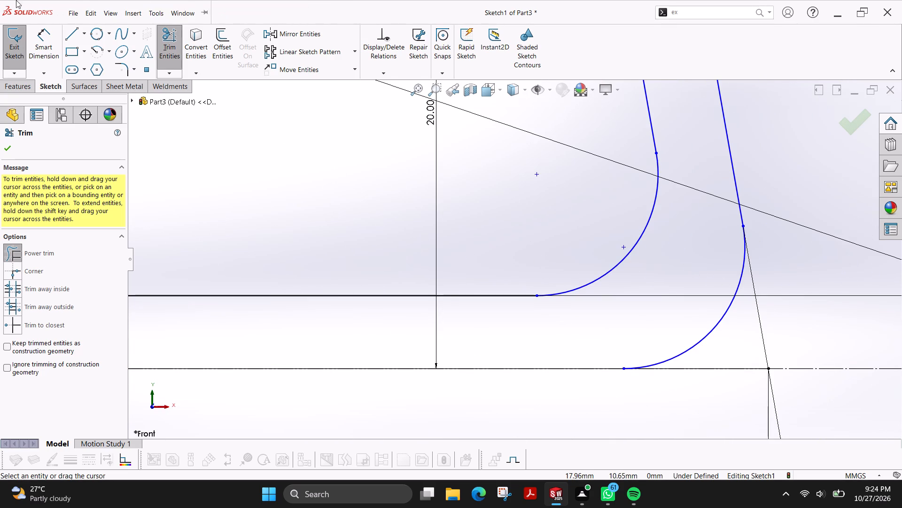
Draw a solid horizontal base line about 68 mm long connecting the ends of the two outer lower corner arcs.
left_click(71, 33)
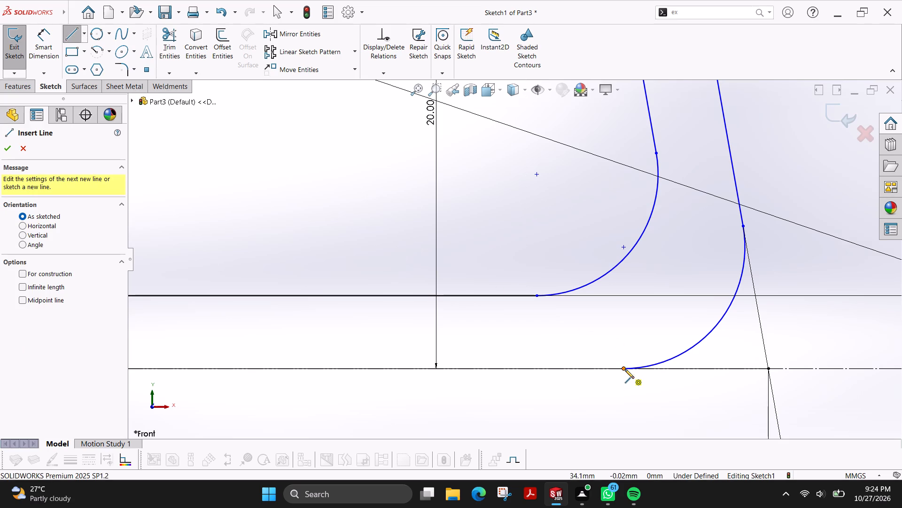
left_click(622, 368)
scroll(355, 355, "up", 3)
scroll(247, 323, "up", 4)
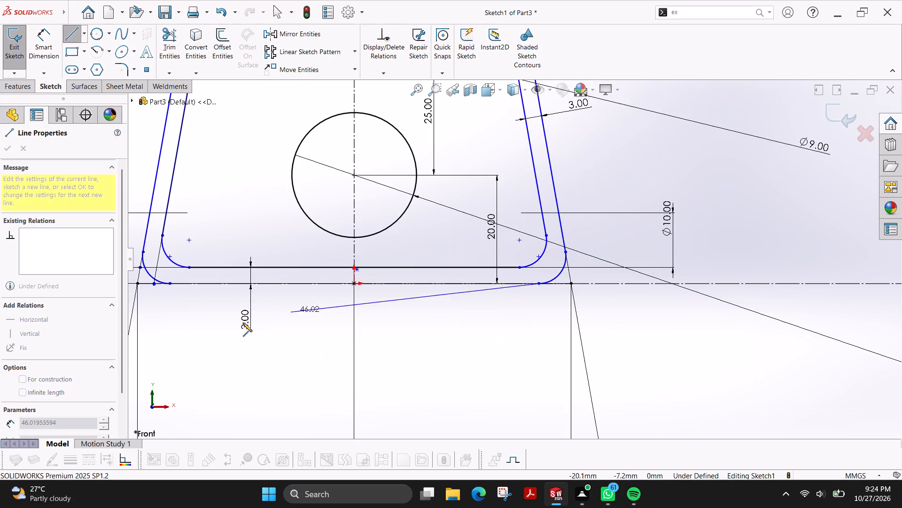
scroll(188, 292, "down", 3)
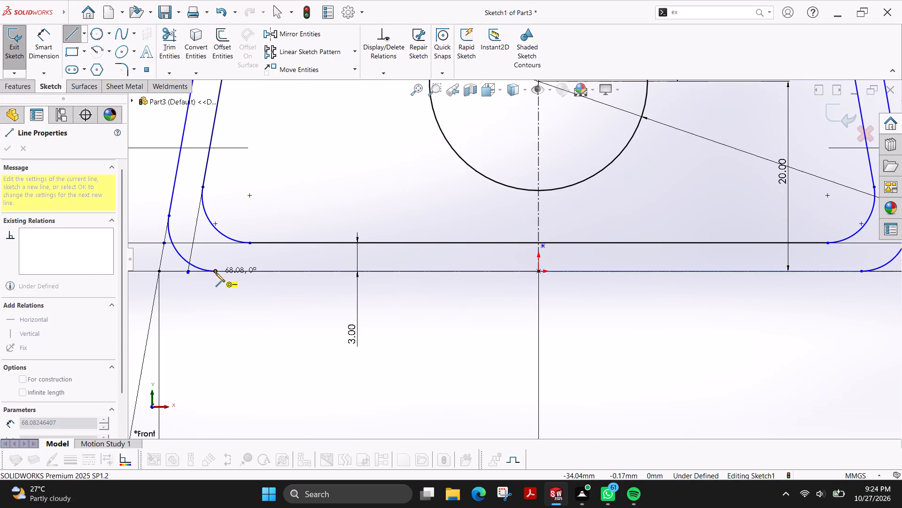
left_click(216, 273)
Trim the short stub of the inner left wall line that sticks out below the outer base line.
scroll(206, 279, "down", 6)
scroll(274, 249, "down", 8)
left_click(173, 52)
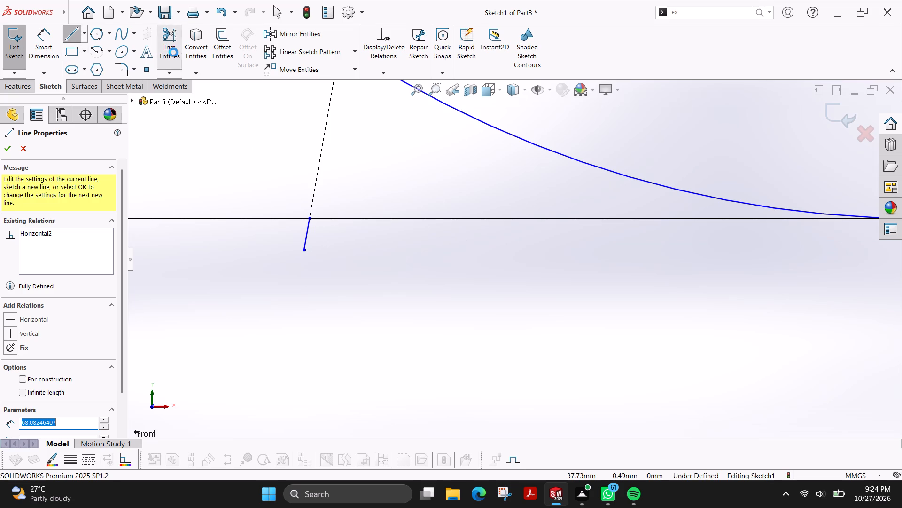
scroll(363, 242, "up", 11)
scroll(866, 100, "up", 1)
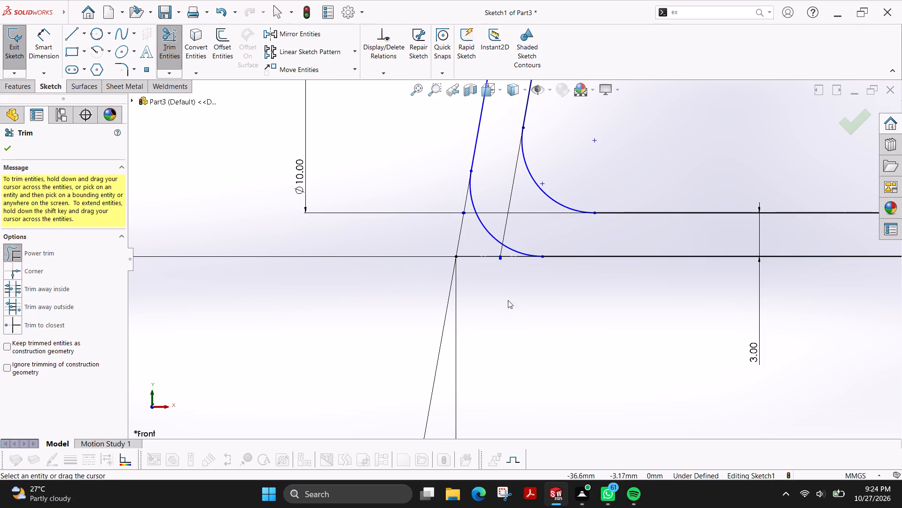
scroll(513, 263, "down", 10)
scroll(473, 226, "up", 19)
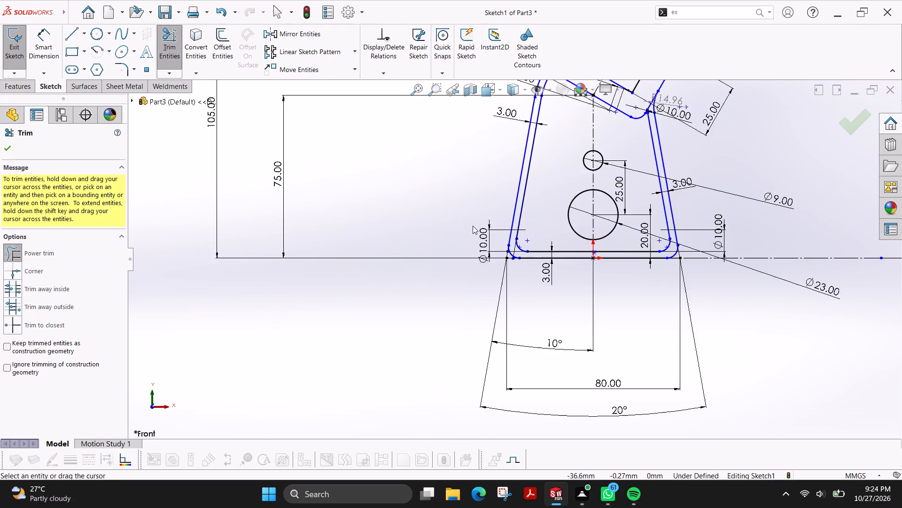
scroll(473, 226, "up", 3)
scroll(478, 223, "down", 3)
scroll(546, 278, "down", 8)
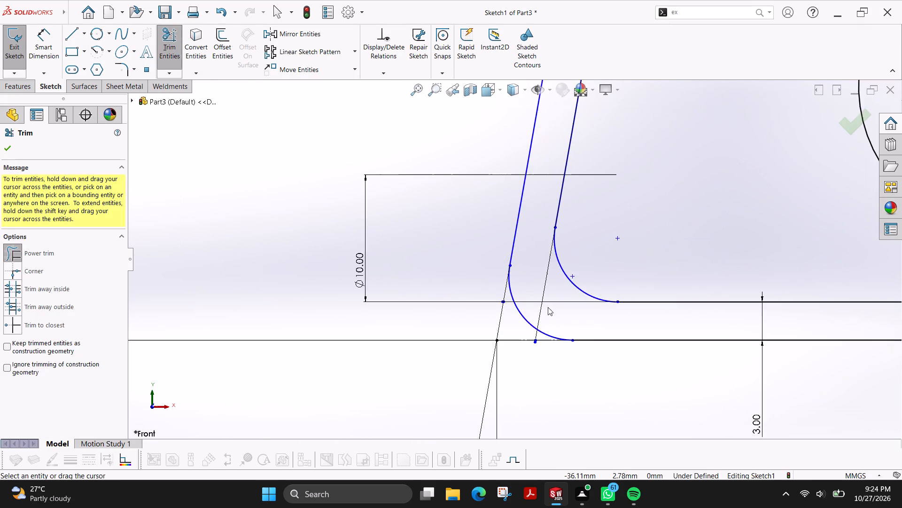
scroll(548, 307, "down", 4)
scroll(507, 365, "down", 5)
left_click_drag(522, 325, 510, 323)
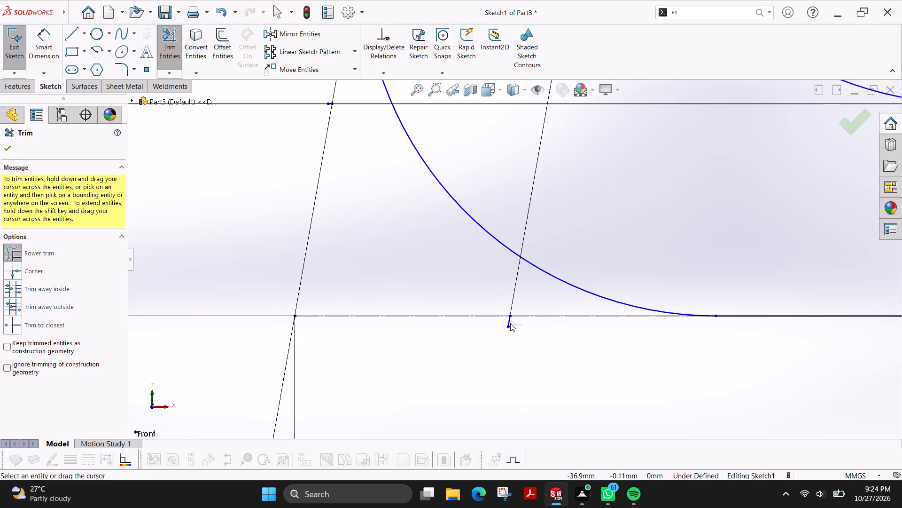
left_click_drag(510, 323, 501, 322)
scroll(501, 319, "up", 4)
scroll(533, 245, "up", 16)
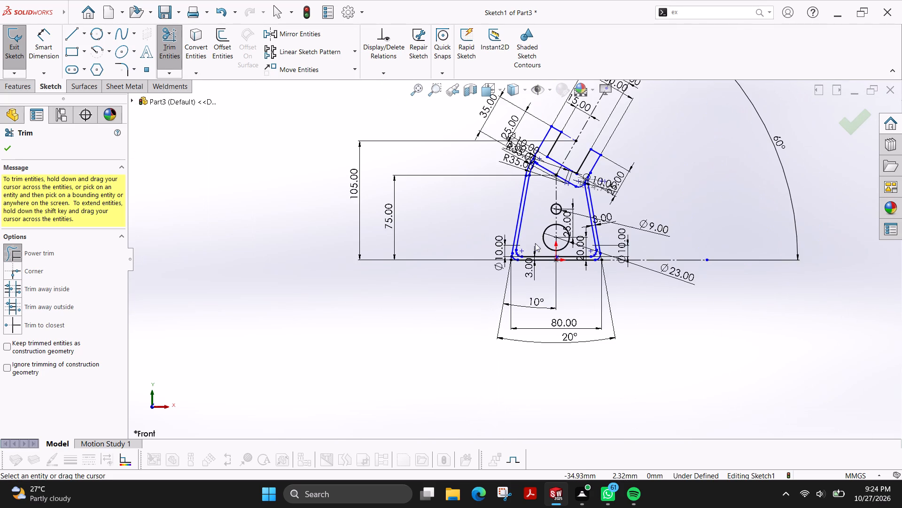
scroll(542, 241, "down", 3)
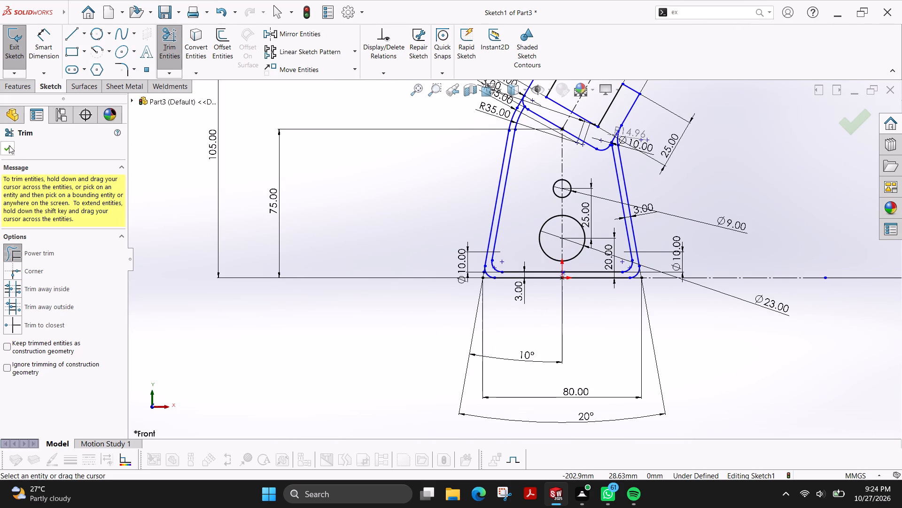
left_click(9, 145)
Examine the profile at the rounded base corners and the right shoulder for leftover stubs or gaps.
scroll(551, 278, "down", 6)
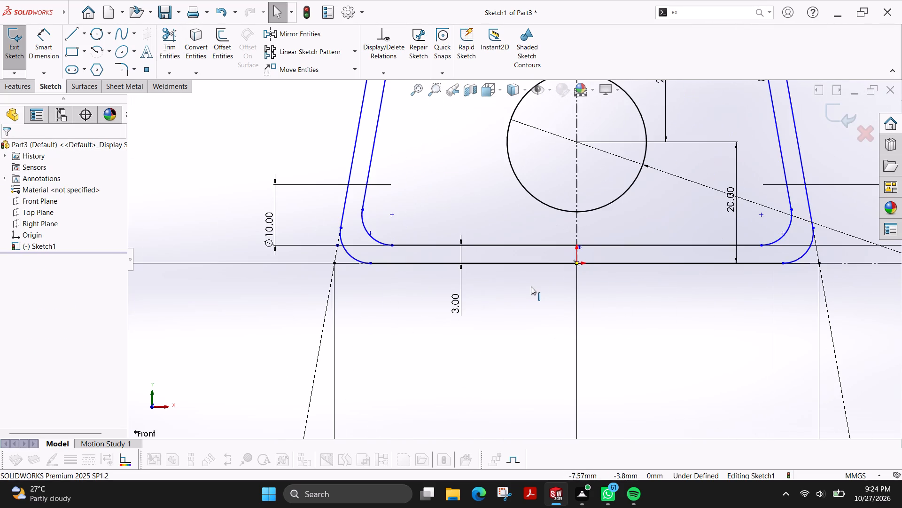
scroll(365, 273, "down", 4)
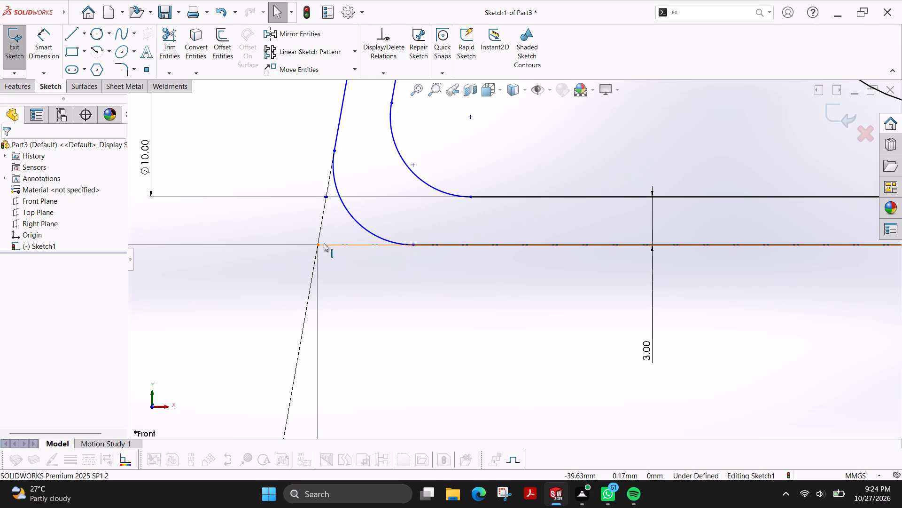
scroll(437, 244, "up", 8)
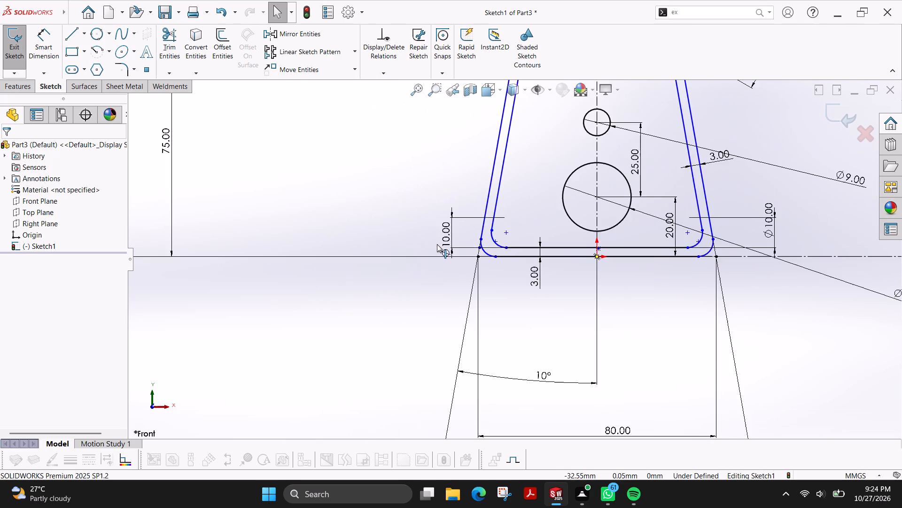
scroll(437, 244, "up", 5)
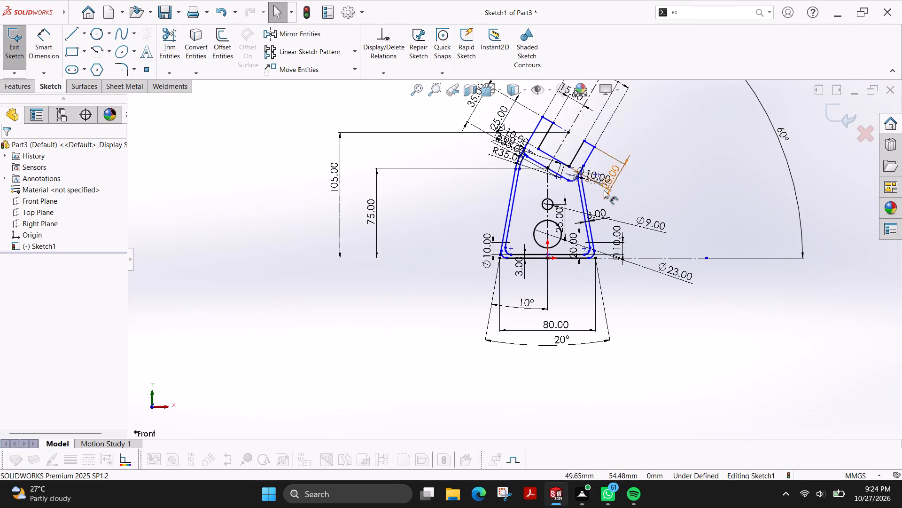
scroll(598, 184, "down", 5)
scroll(505, 180, "down", 5)
scroll(539, 200, "down", 4)
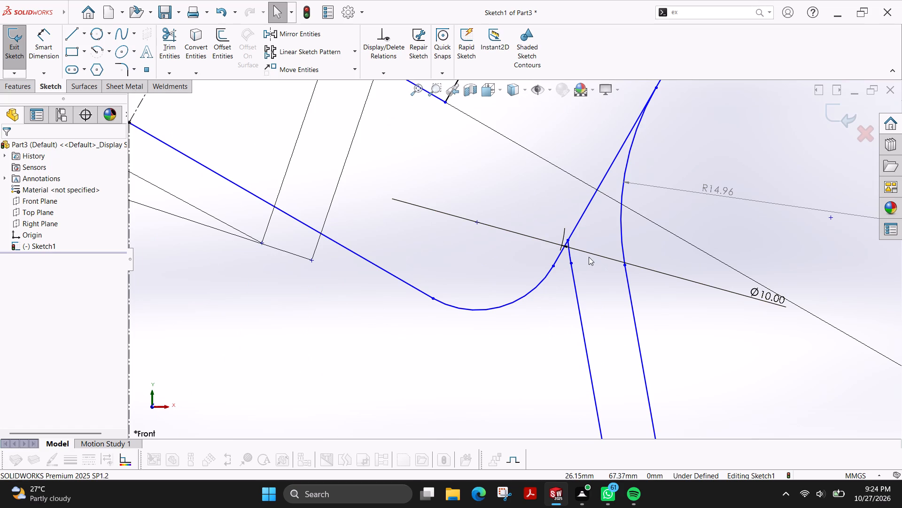
scroll(589, 257, "down", 4)
scroll(589, 257, "up", 11)
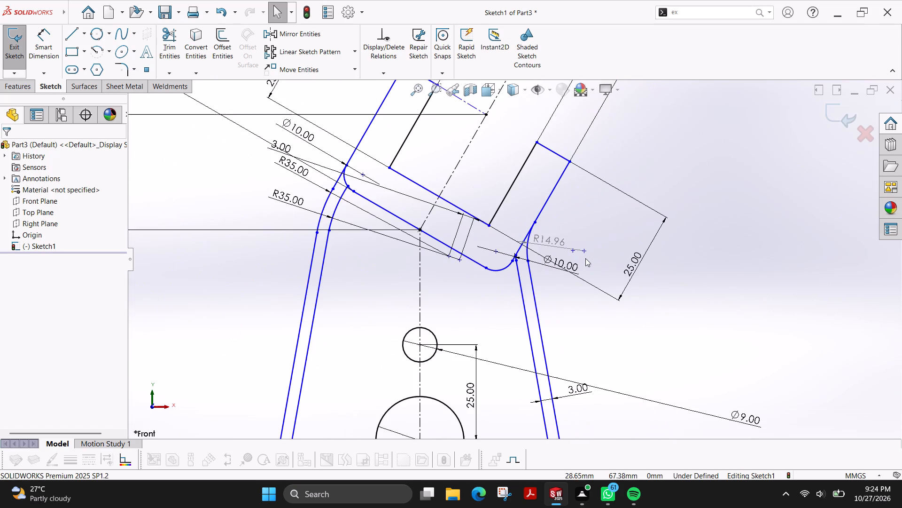
scroll(474, 221, "up", 5)
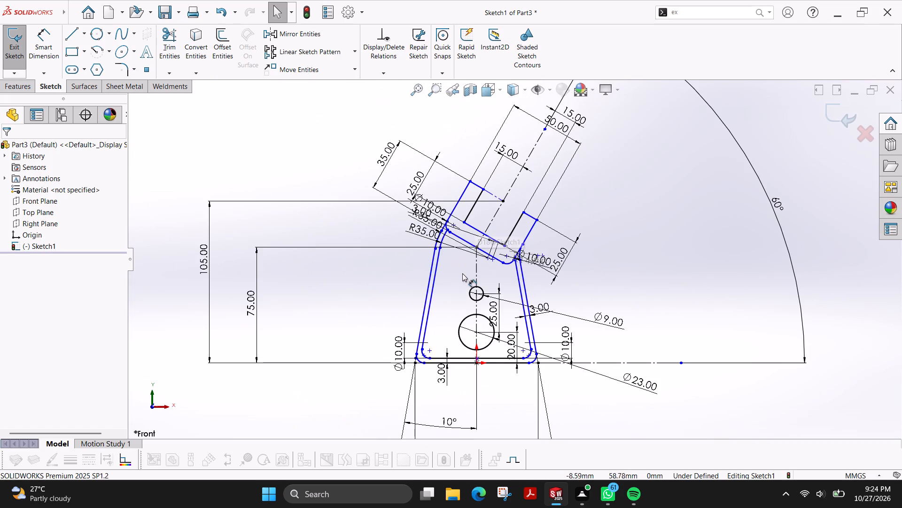
scroll(462, 273, "down", 1)
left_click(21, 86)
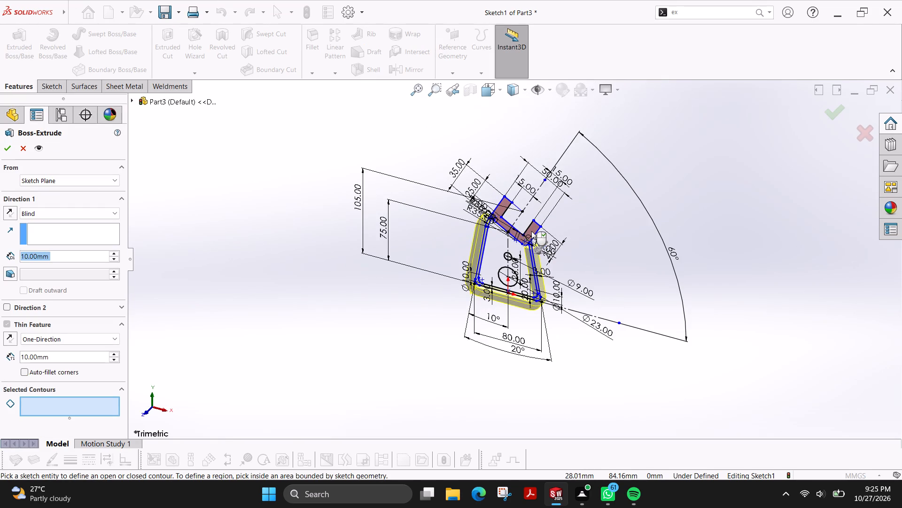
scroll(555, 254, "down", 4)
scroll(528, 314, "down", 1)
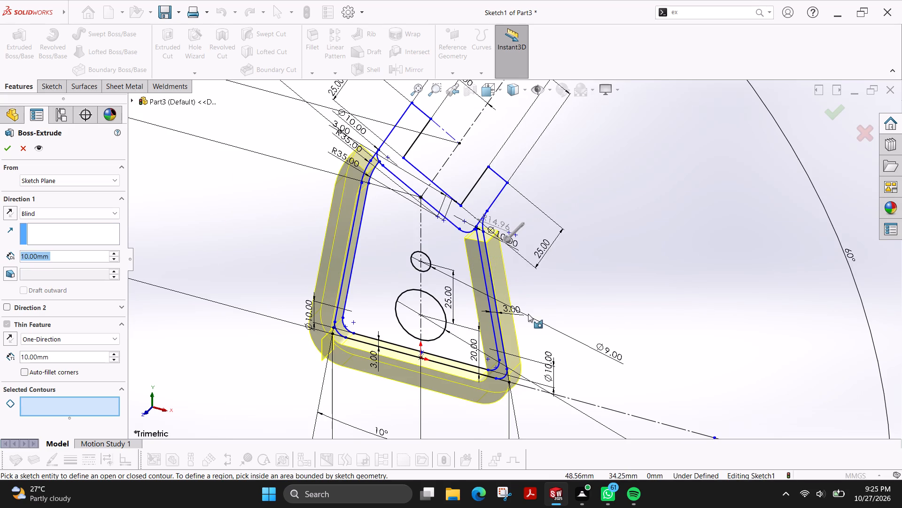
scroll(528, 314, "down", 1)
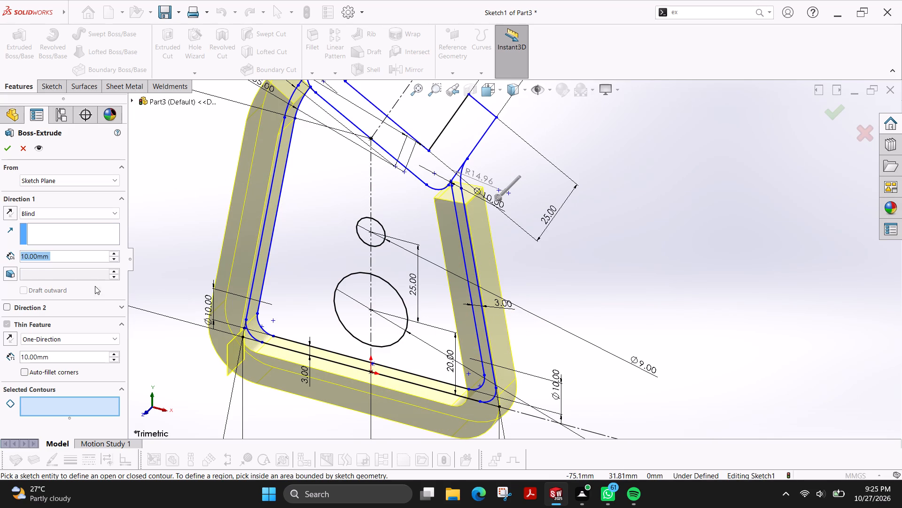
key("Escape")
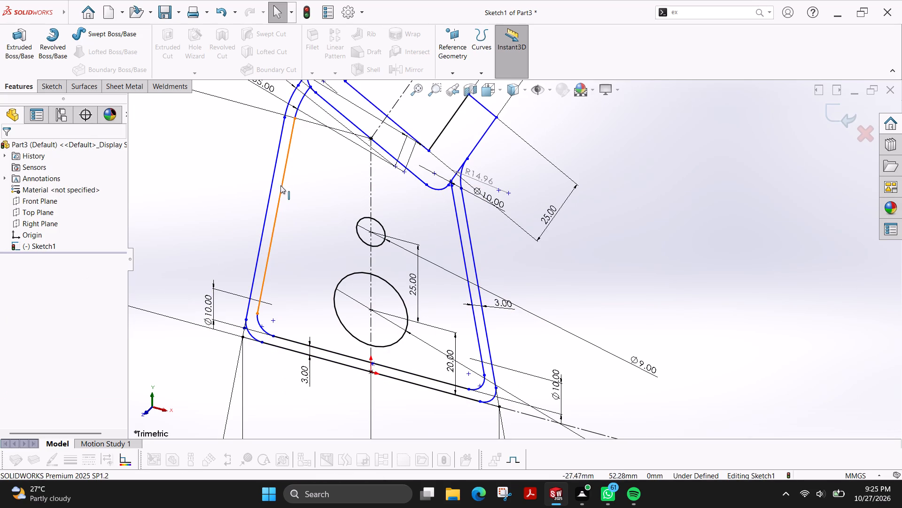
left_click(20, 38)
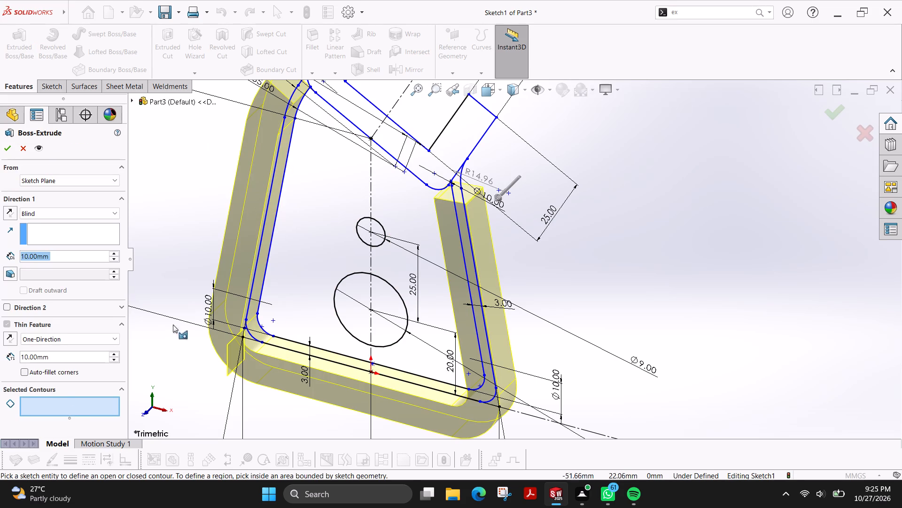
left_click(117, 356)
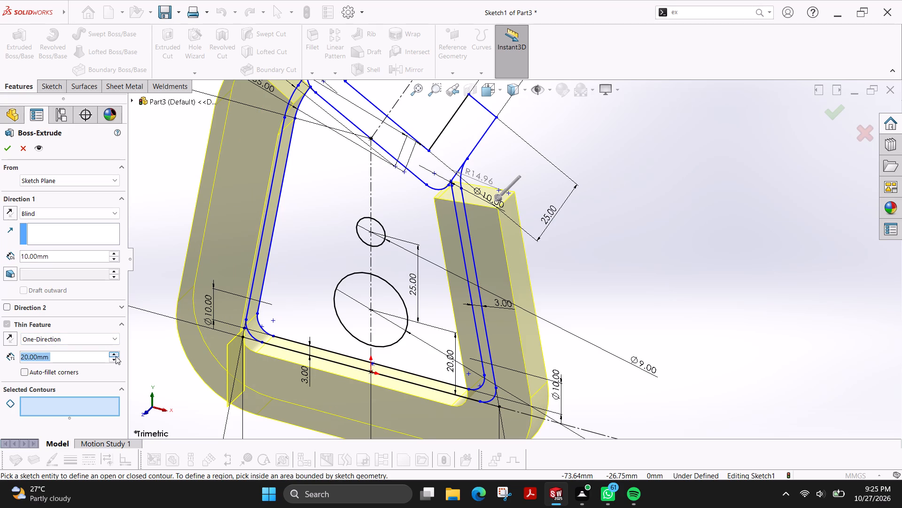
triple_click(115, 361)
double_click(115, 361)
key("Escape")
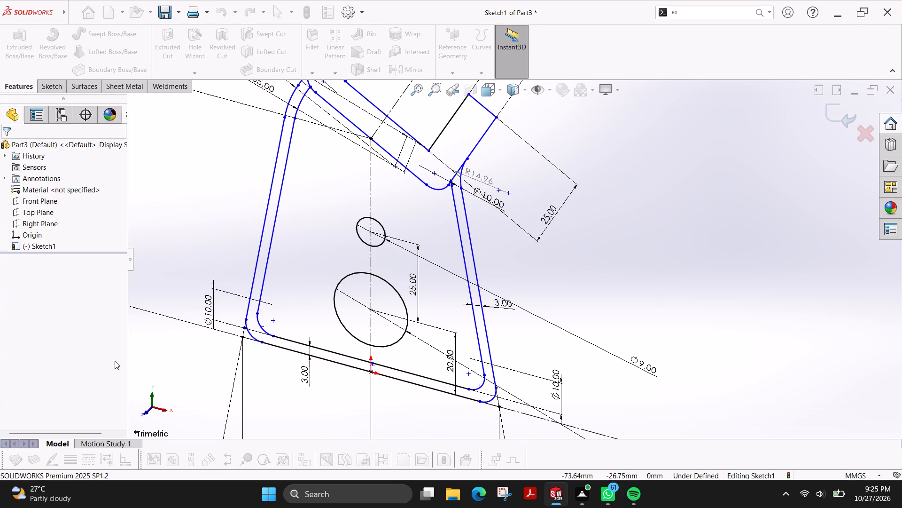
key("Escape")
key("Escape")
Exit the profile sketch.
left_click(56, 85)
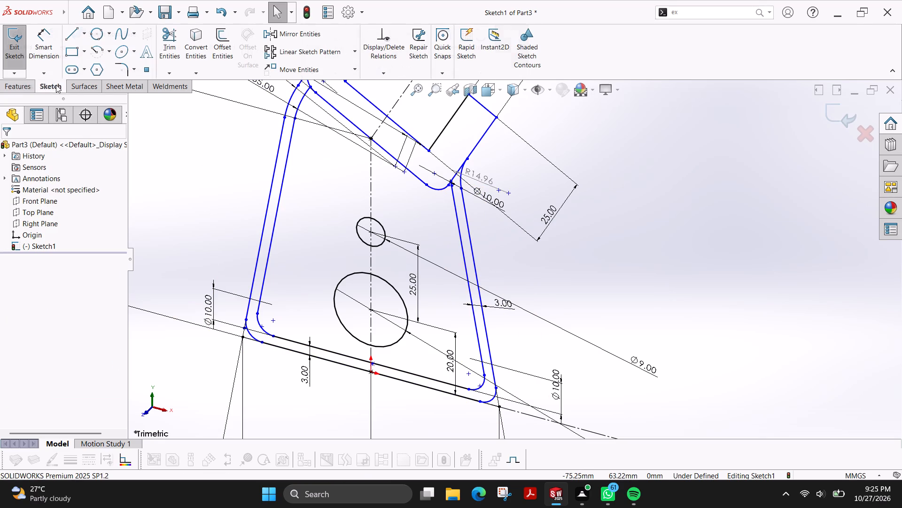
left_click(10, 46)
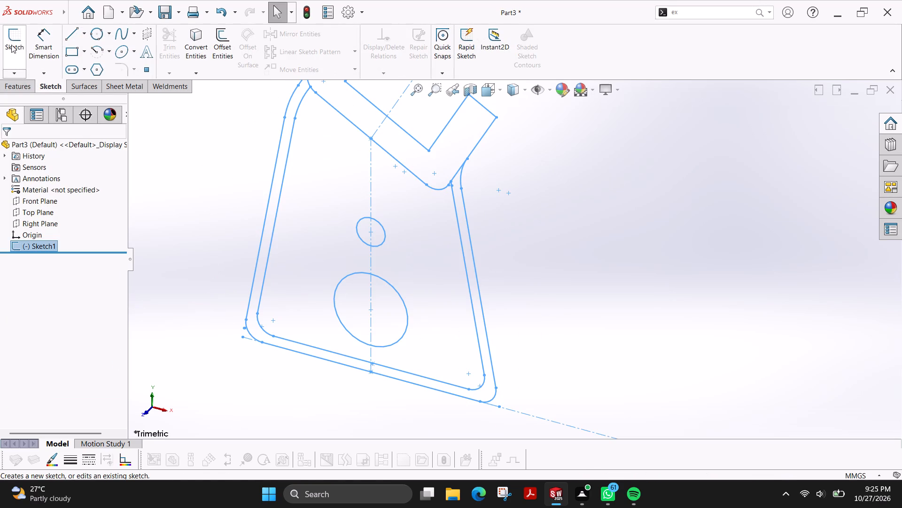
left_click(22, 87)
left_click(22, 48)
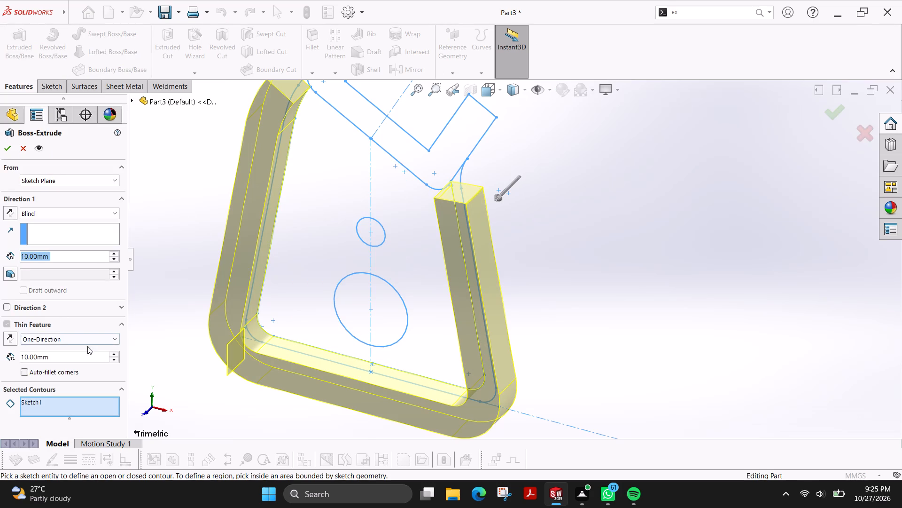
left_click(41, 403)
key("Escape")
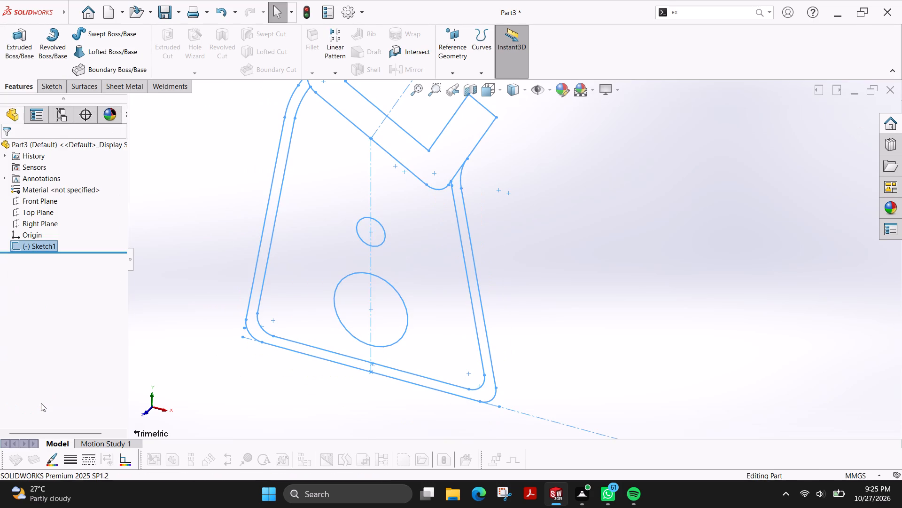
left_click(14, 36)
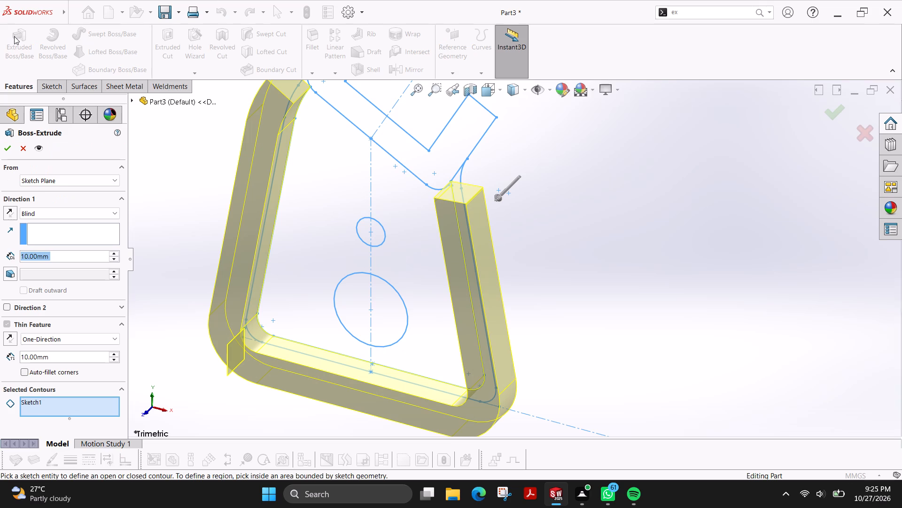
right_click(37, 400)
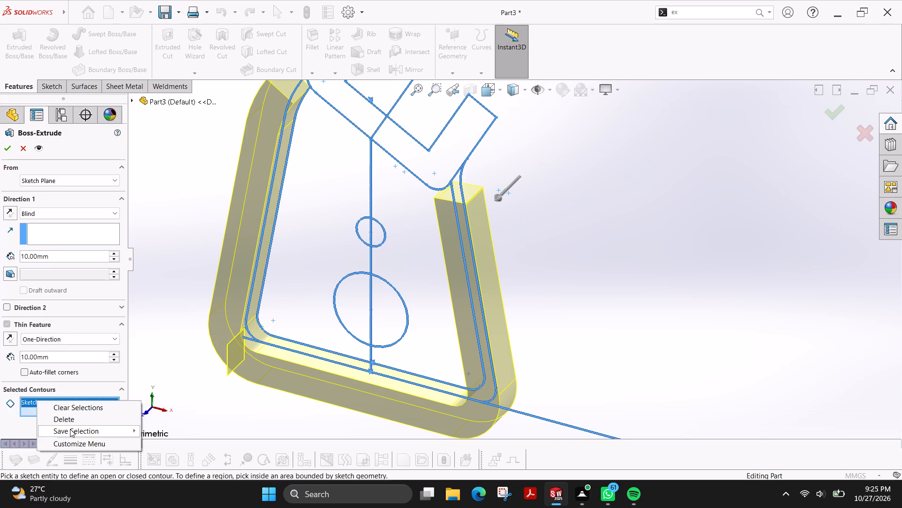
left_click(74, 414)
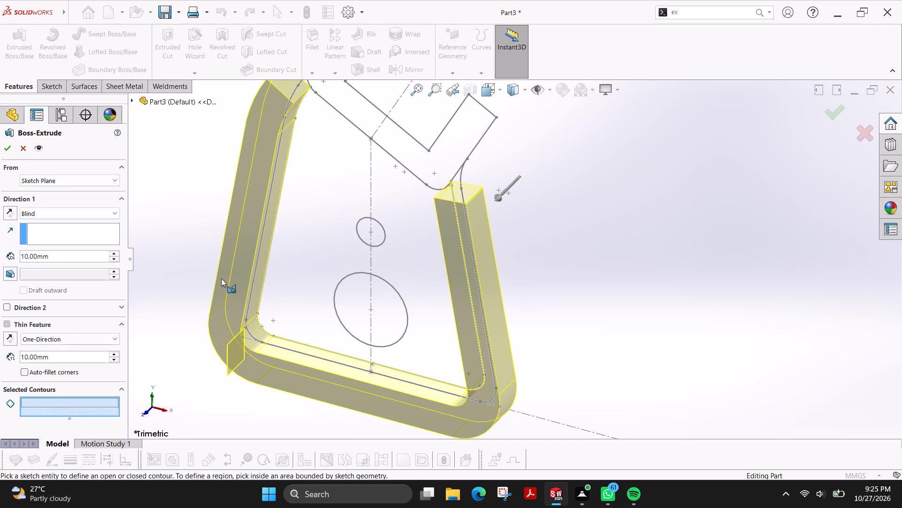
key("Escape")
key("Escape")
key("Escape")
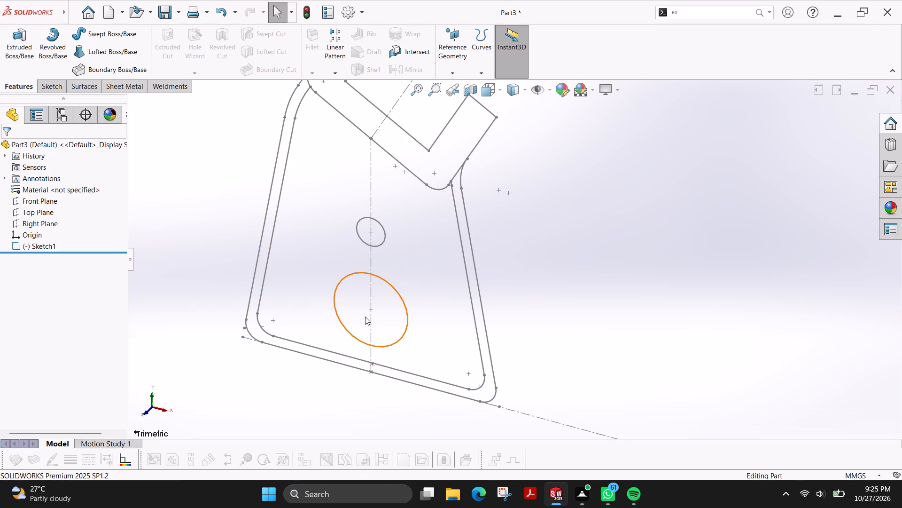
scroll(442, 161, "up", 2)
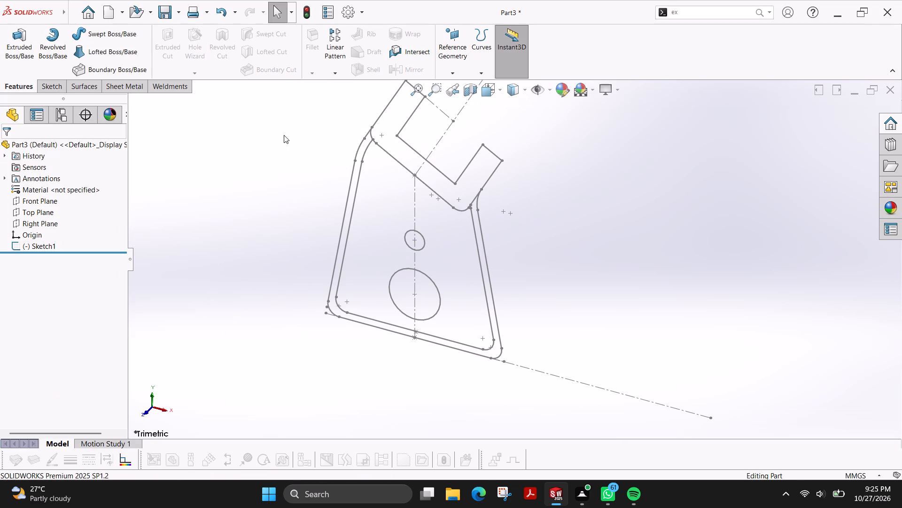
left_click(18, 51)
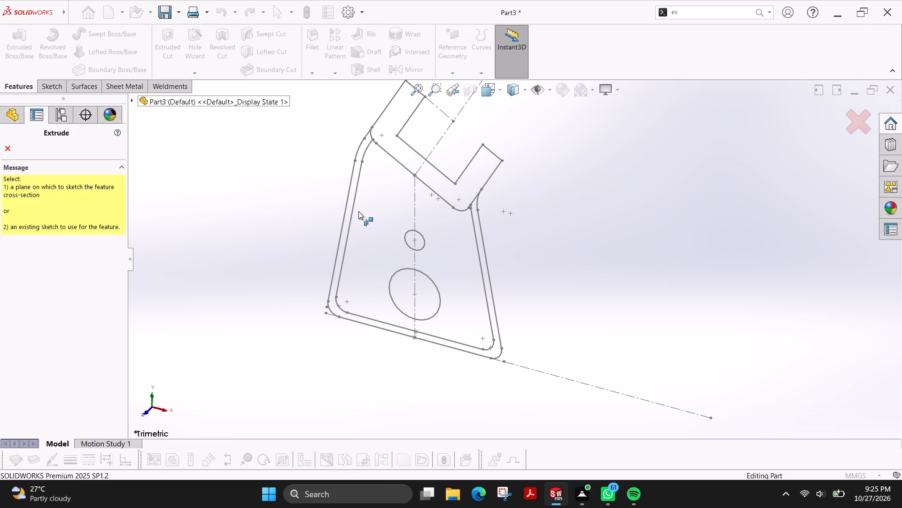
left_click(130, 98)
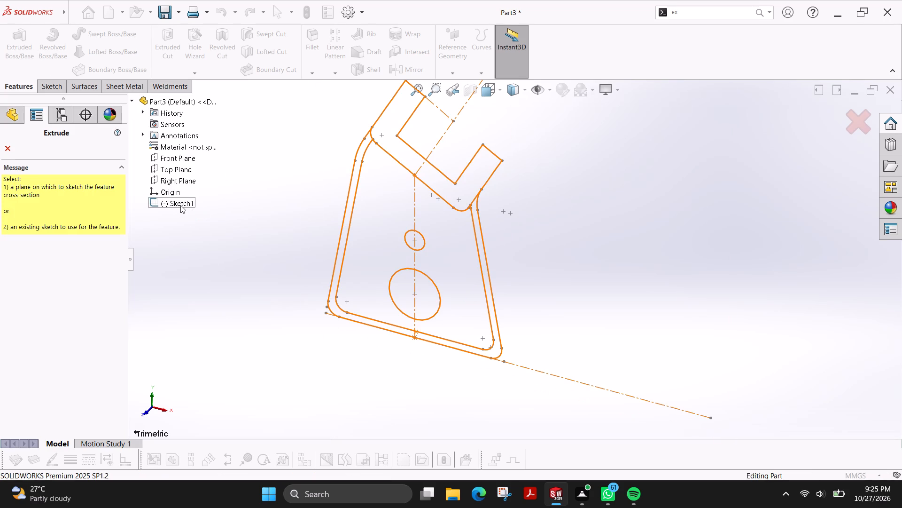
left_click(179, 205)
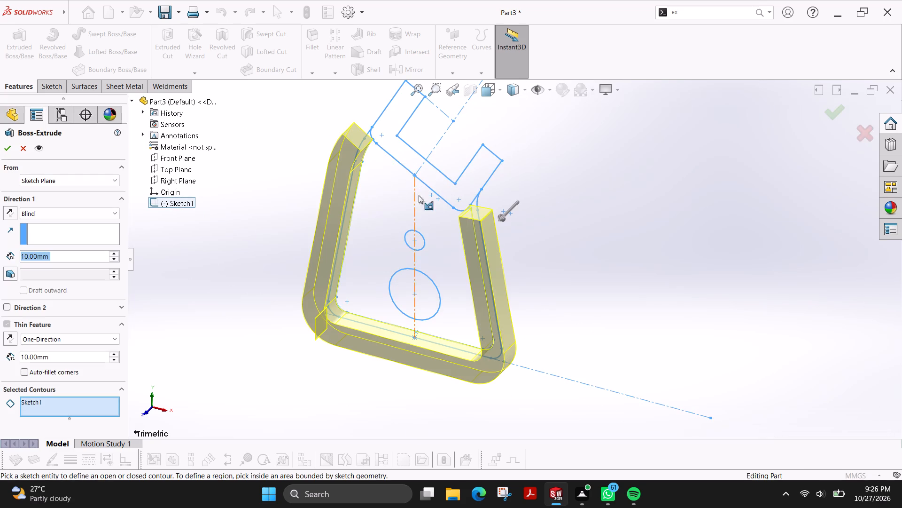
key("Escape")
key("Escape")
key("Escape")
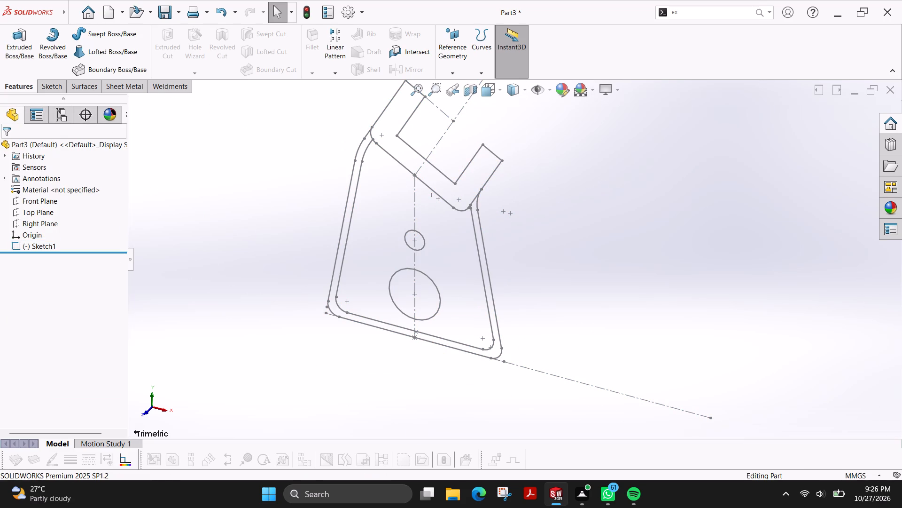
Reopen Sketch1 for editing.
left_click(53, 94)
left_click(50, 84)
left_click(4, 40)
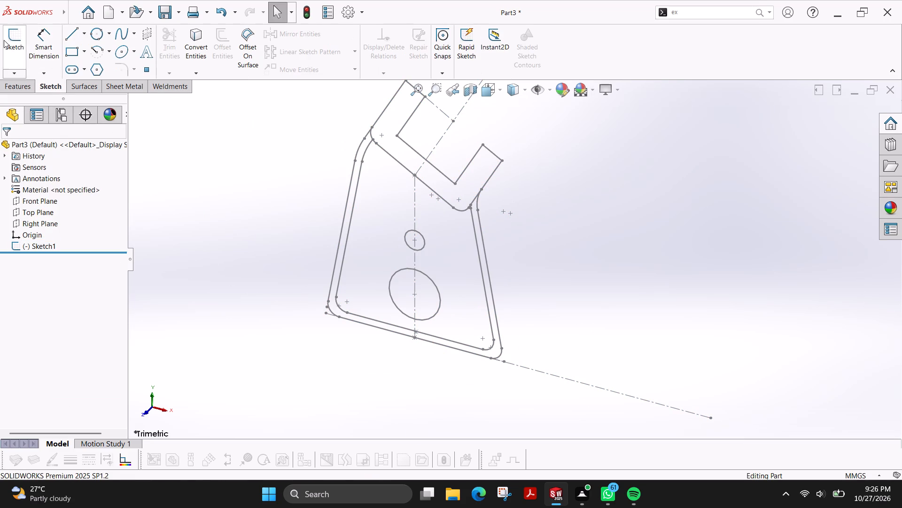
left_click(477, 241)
Examine the profile at the right shoulder and the rounded base corners for gaps, overlaps or stray line ends.
scroll(491, 300, "down", 4)
scroll(435, 229, "down", 4)
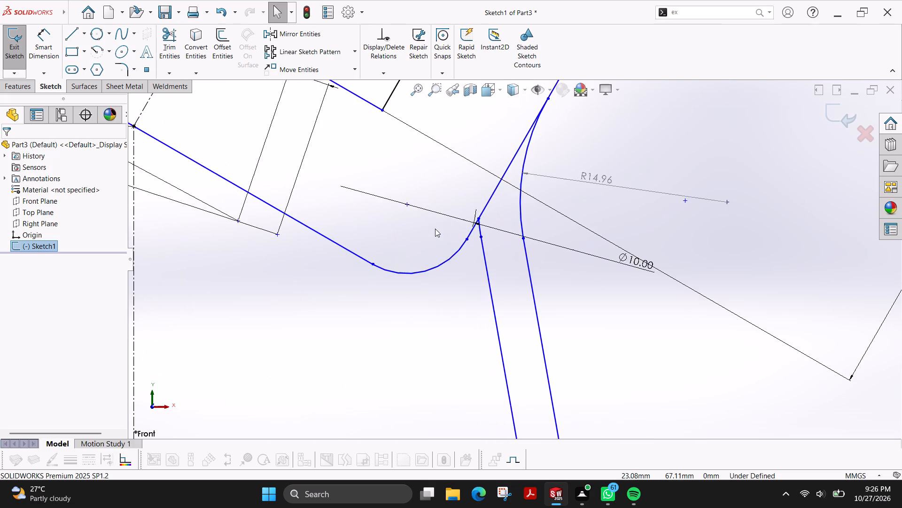
scroll(462, 222, "down", 5)
scroll(536, 247, "up", 12)
scroll(465, 276, "up", 4)
scroll(518, 262, "down", 1)
scroll(497, 297, "down", 4)
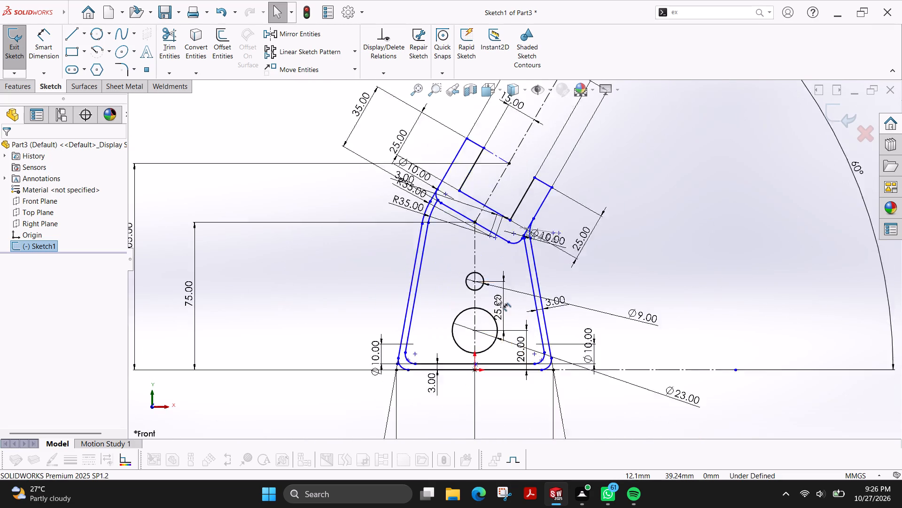
scroll(400, 389, "down", 4)
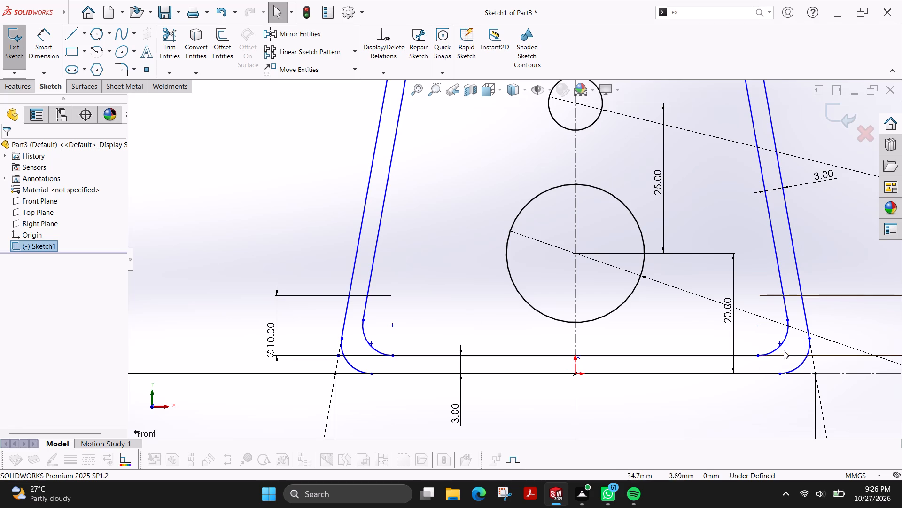
scroll(387, 352, "down", 6)
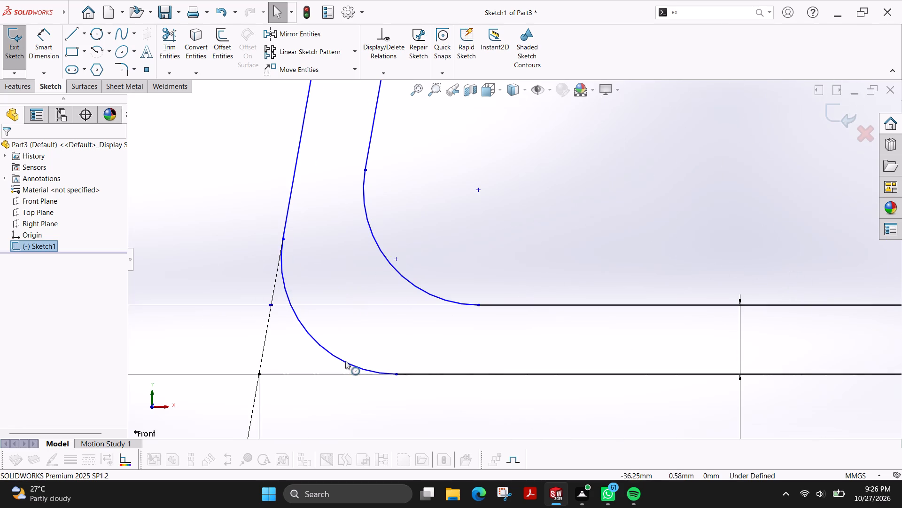
scroll(334, 320, "up", 2)
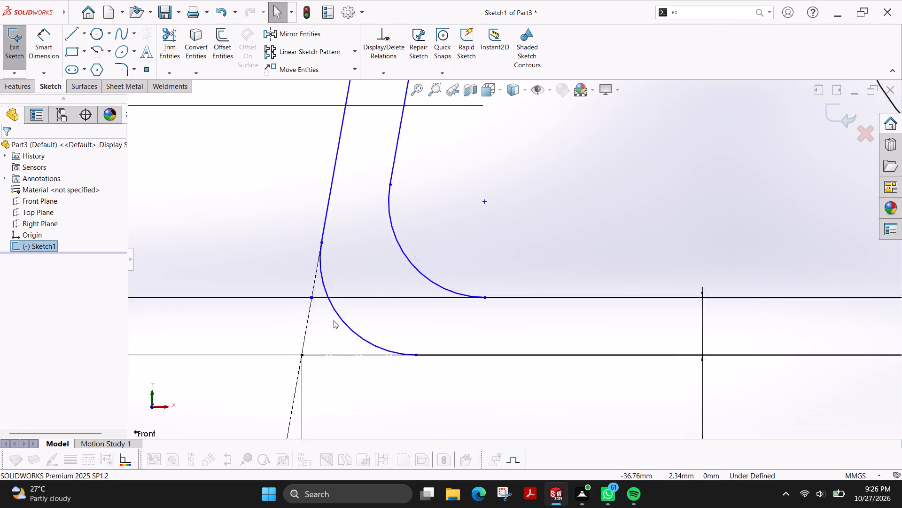
scroll(334, 320, "up", 9)
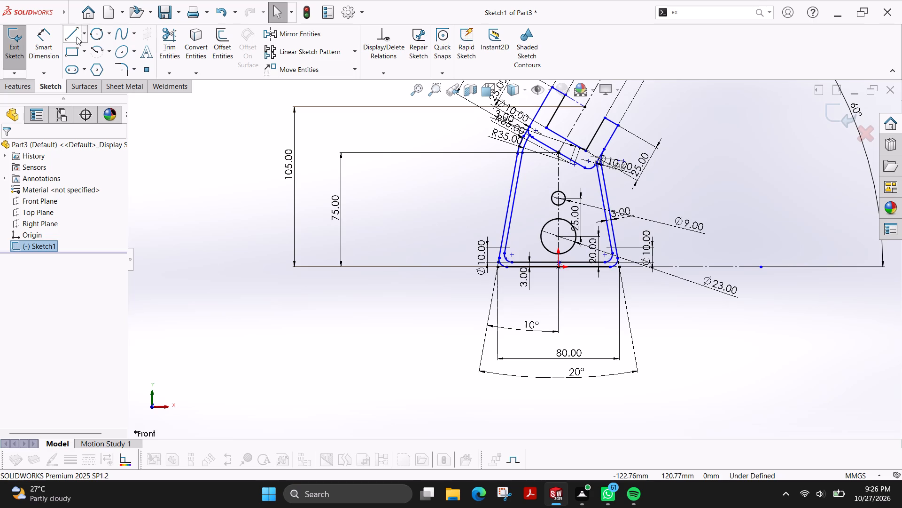
Select the 80 mm width, 10° and 20° dimensions below the base of the profile.
left_click_drag(707, 395, 430, 292)
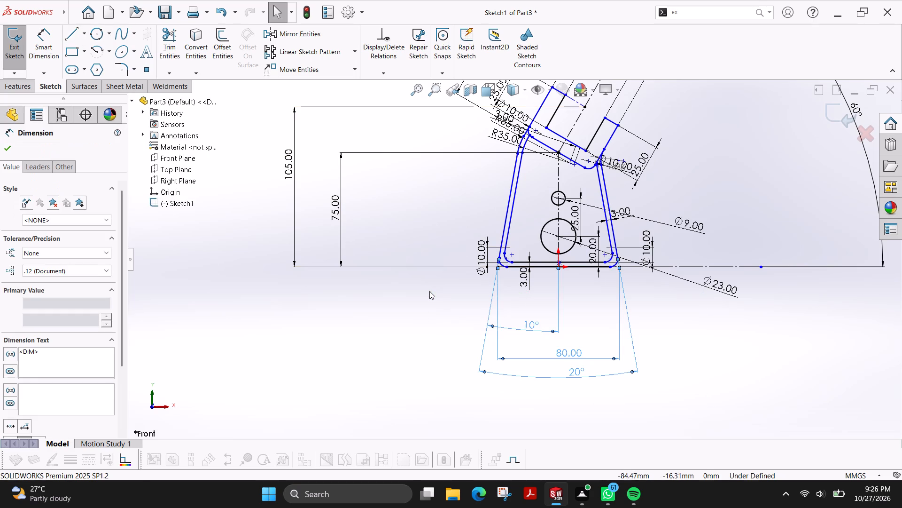
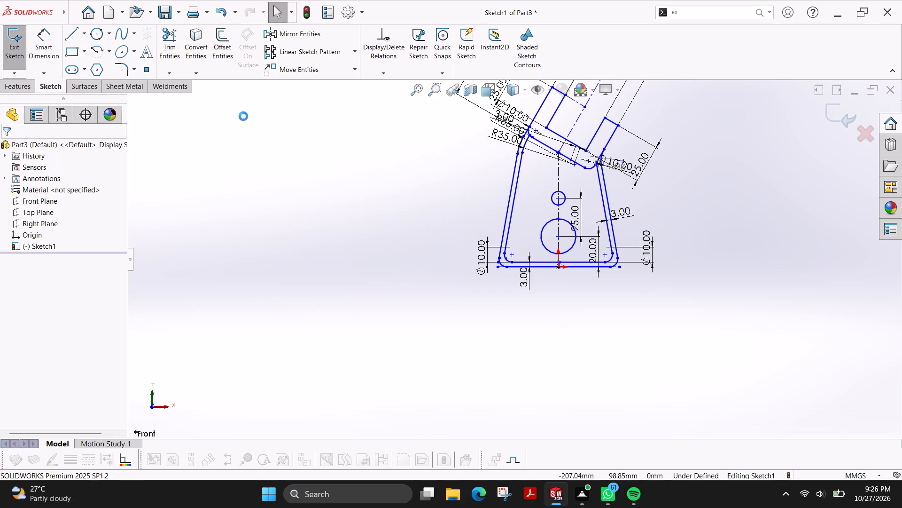
Delete the cluster of dimensions beside the angled bracket's left side, including the 35.00, 25.00, Ø10.00 and R35.00 ones.
scroll(461, 138, "down", 3)
scroll(479, 154, "up", 4)
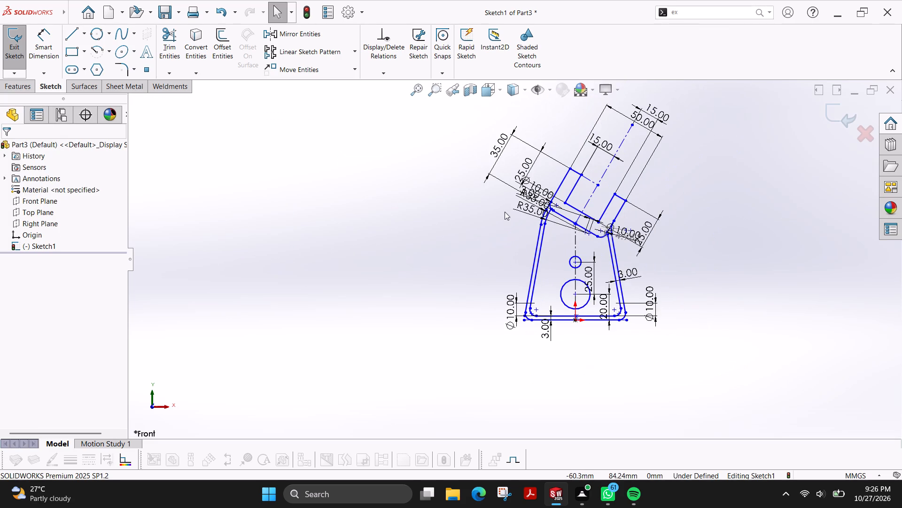
left_click_drag(521, 223, 471, 127)
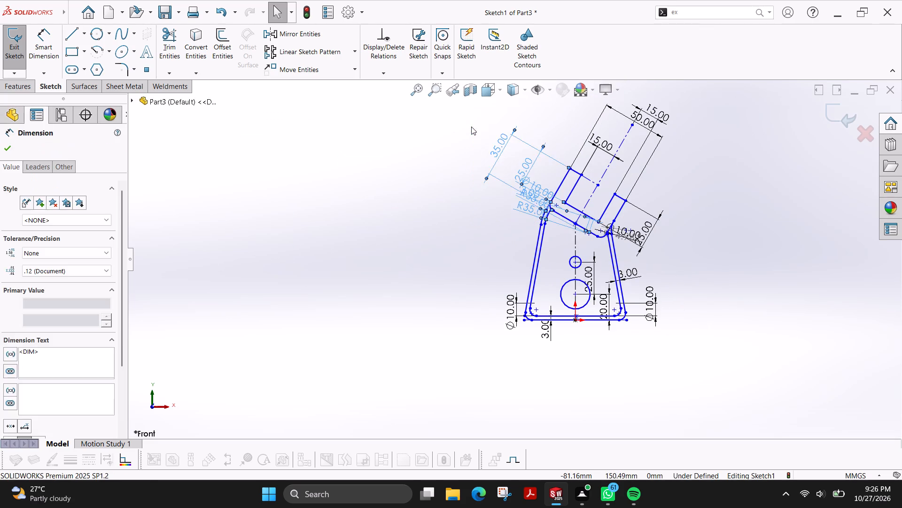
key("Delete")
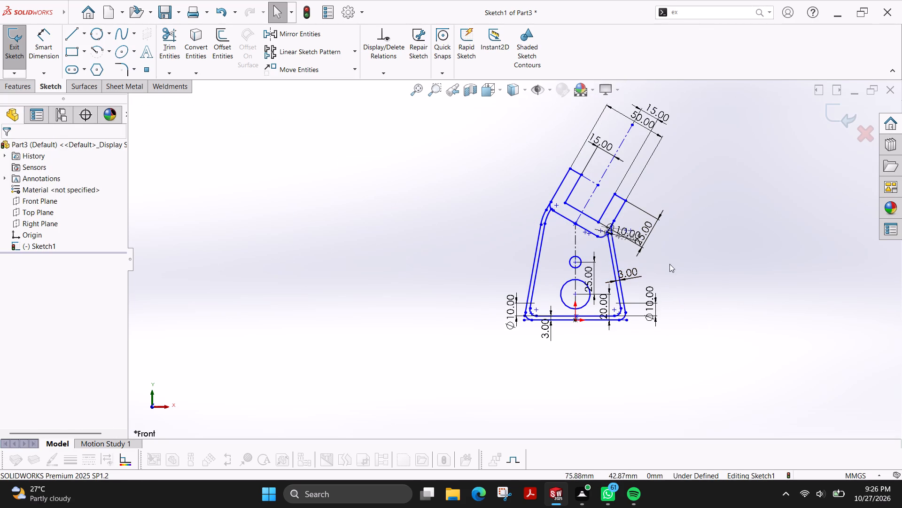
Delete the dimensions along the profile's right side: the bracket's 25.00 and Ø10.00, the wall's 3.00 and the lower corner's Ø10.00.
left_click_drag(645, 182, 669, 252)
left_click_drag(685, 267, 644, 217)
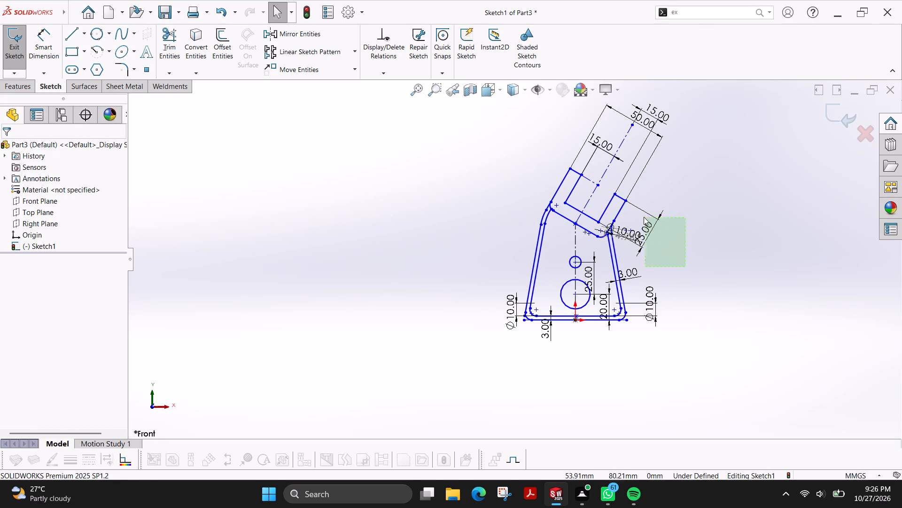
left_click_drag(644, 217, 626, 203)
key("Delete")
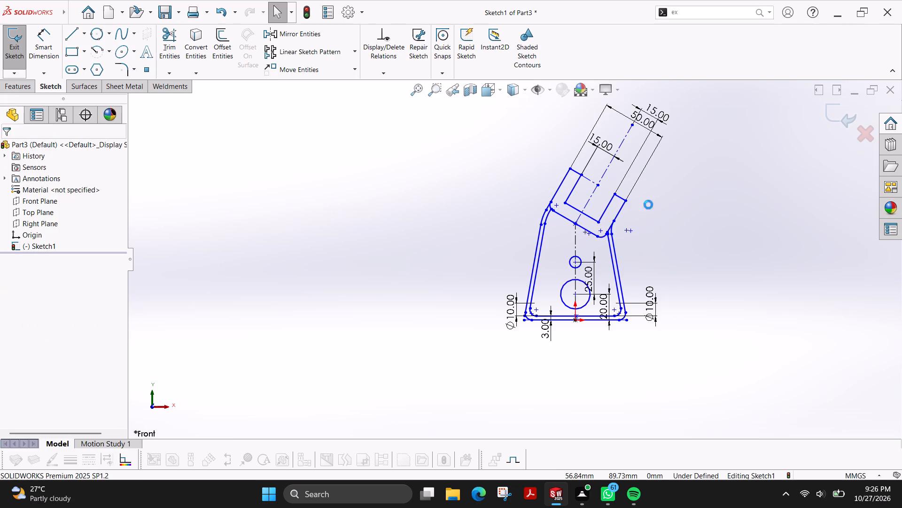
left_click_drag(678, 356, 638, 280)
key("Delete")
Delete the 25.00 and 20.00 dimensions that locate the two circles on the vertical centerline.
scroll(637, 276, "down", 5)
left_click_drag(530, 334, 482, 292)
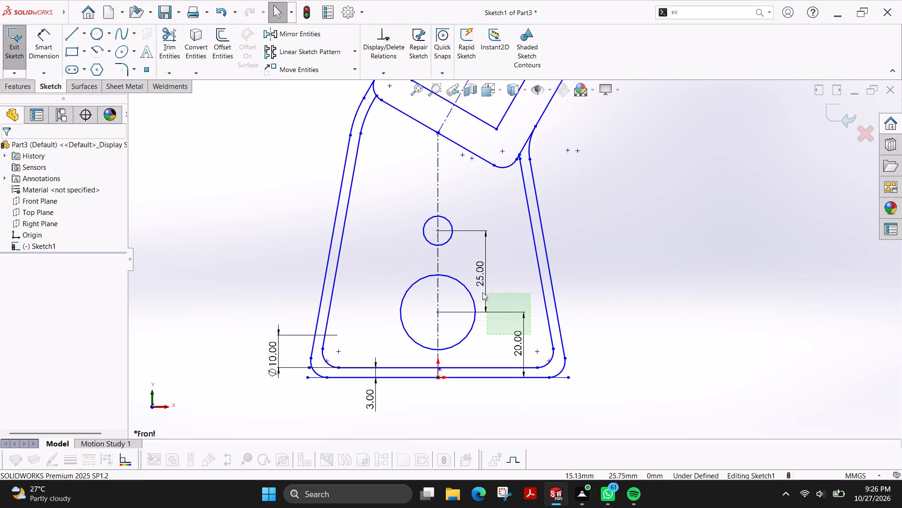
left_click_drag(482, 292, 479, 275)
key("Delete")
Delete the 3.00 base thickness dimension and the Ø10.00 dimension at the profile's lower-left corner.
left_click_drag(388, 405, 340, 390)
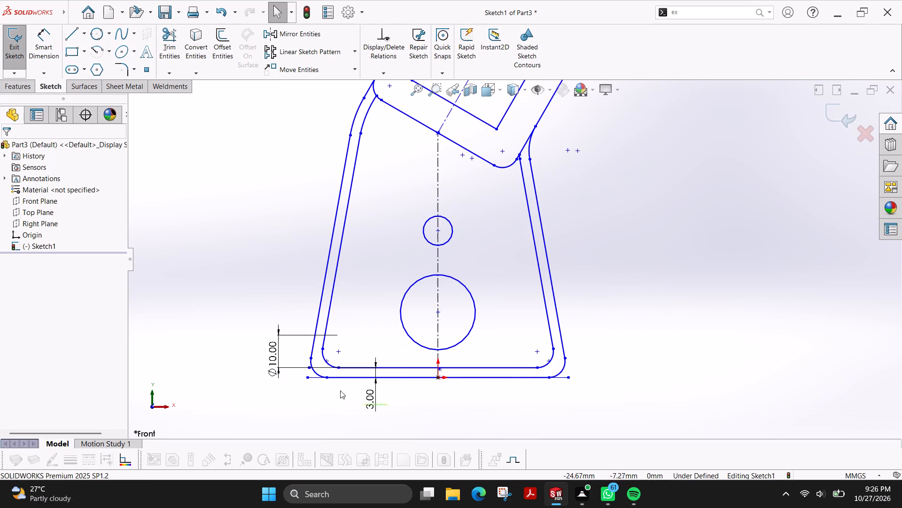
left_click_drag(340, 390, 336, 388)
key("Delete")
left_click_drag(301, 387, 283, 369)
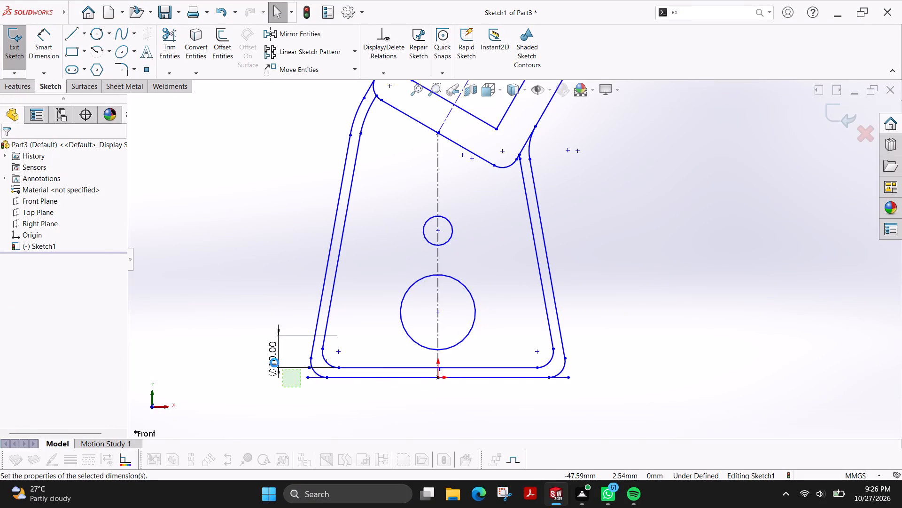
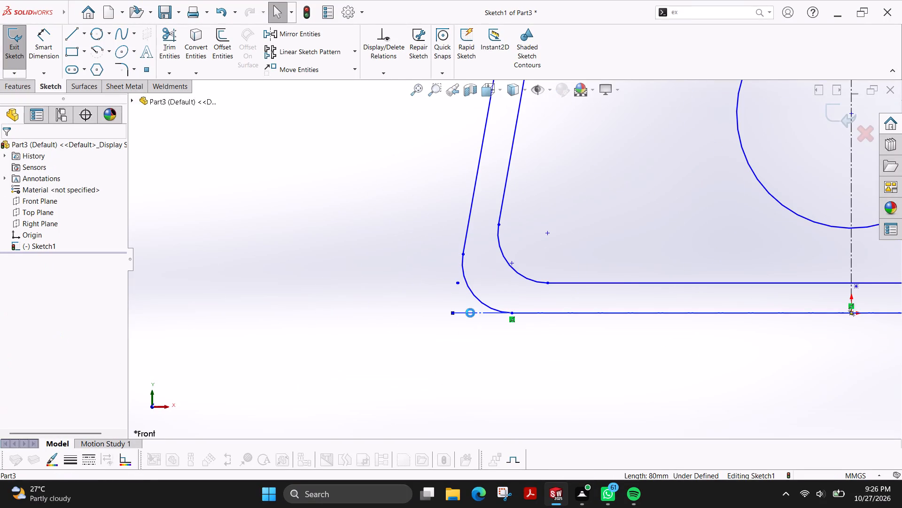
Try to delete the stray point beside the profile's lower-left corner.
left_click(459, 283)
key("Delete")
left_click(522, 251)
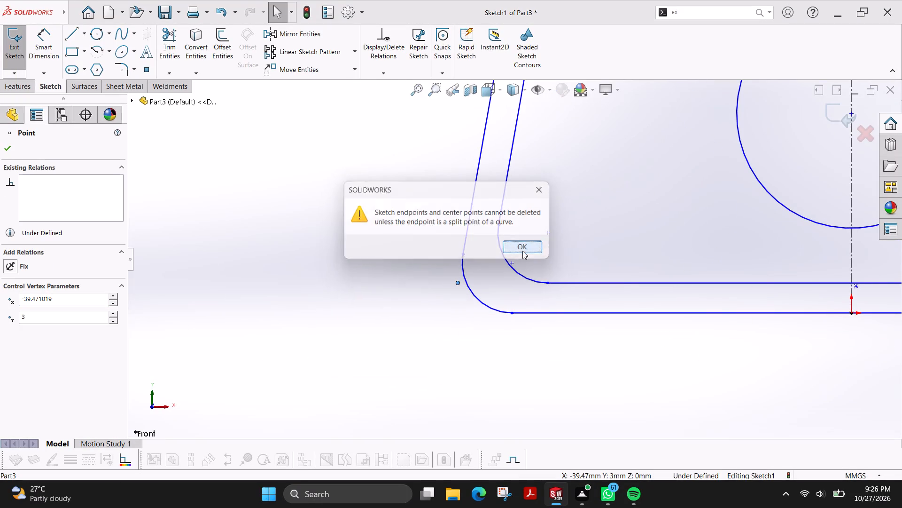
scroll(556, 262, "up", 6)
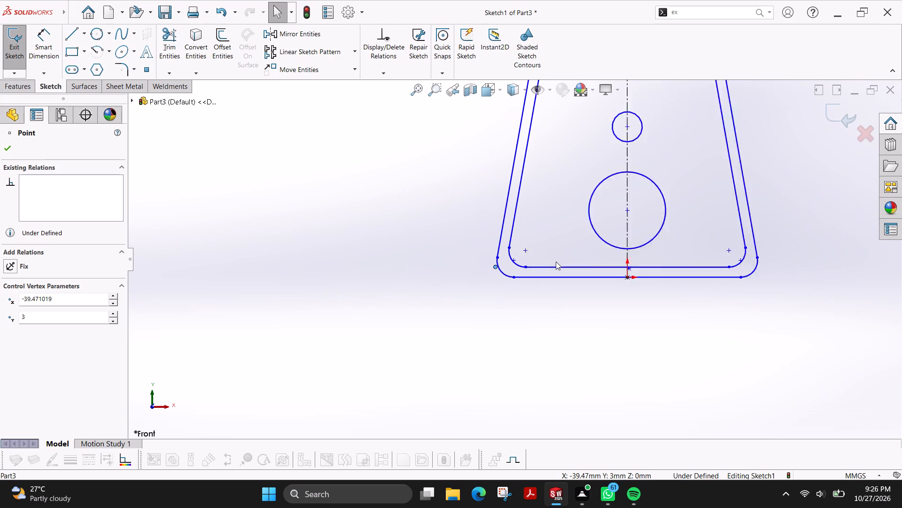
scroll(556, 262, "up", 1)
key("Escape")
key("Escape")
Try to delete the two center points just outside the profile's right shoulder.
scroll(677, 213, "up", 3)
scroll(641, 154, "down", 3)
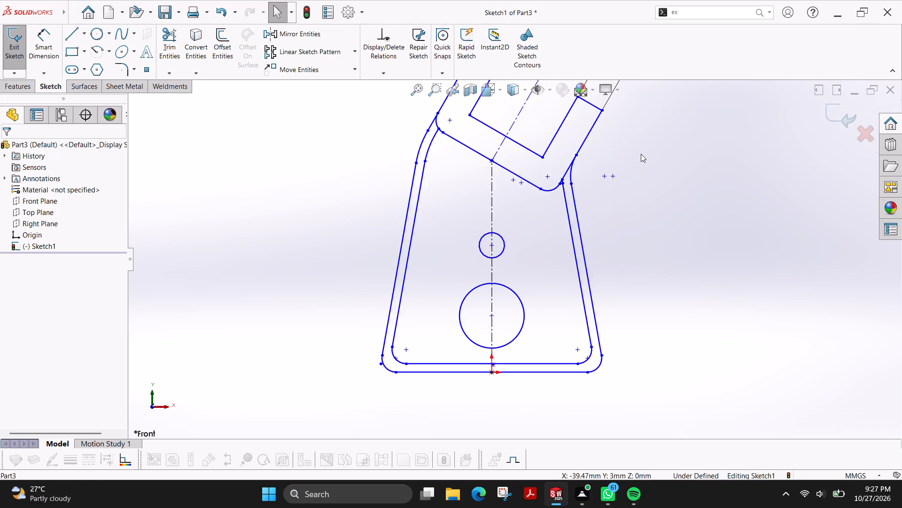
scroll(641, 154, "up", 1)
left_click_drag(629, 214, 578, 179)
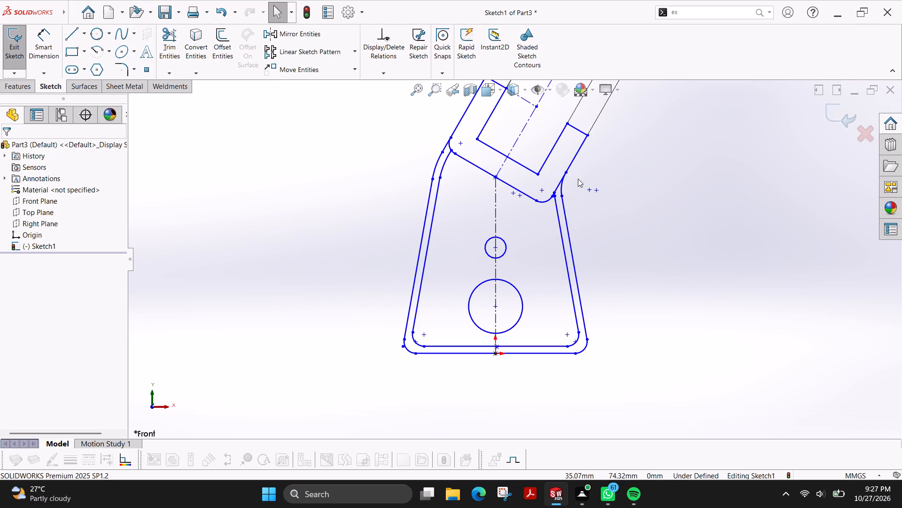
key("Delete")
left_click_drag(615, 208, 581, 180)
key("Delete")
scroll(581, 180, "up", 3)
Delete the inclined centerline, the short construction line across the bracket's opening and the vertical centerline.
scroll(545, 147, "down", 2)
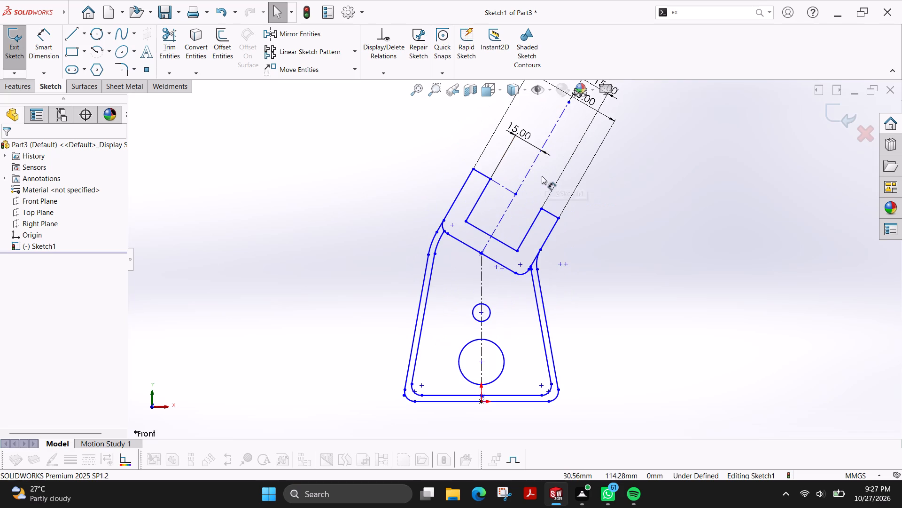
left_click_drag(541, 176, 523, 156)
key("Delete")
left_click(397, 245)
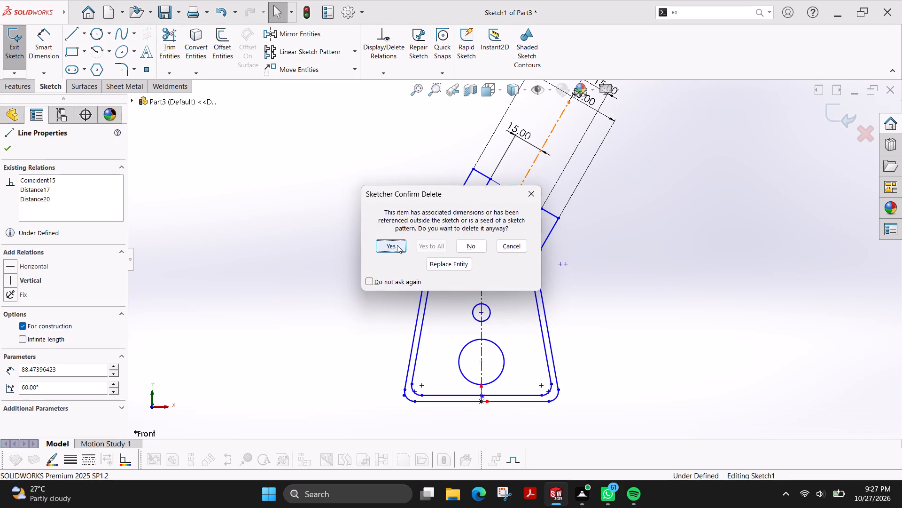
left_click_drag(515, 204, 495, 177)
key("Delete")
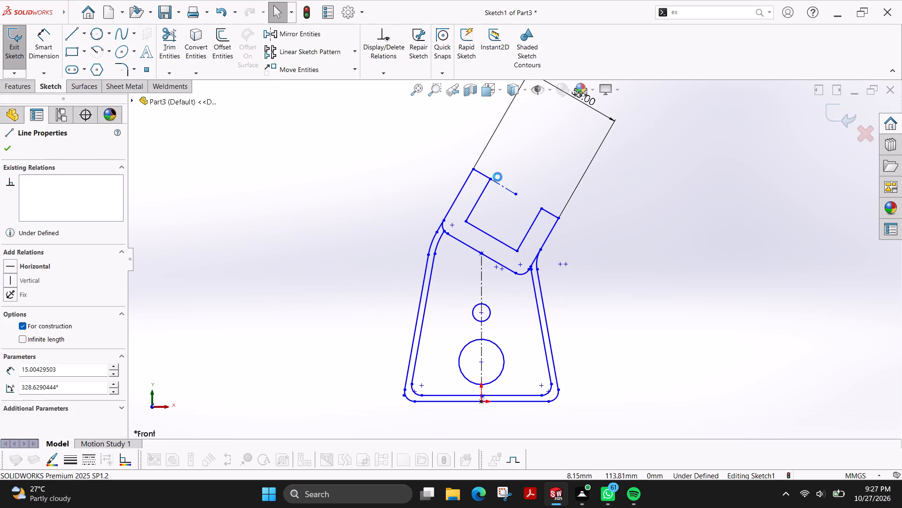
scroll(504, 291, "down", 3)
left_click_drag(485, 286, 450, 268)
key("Delete")
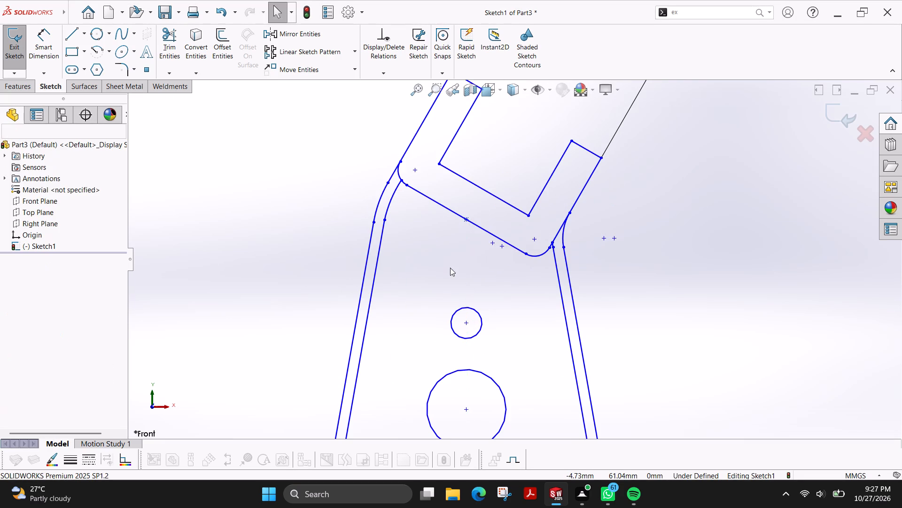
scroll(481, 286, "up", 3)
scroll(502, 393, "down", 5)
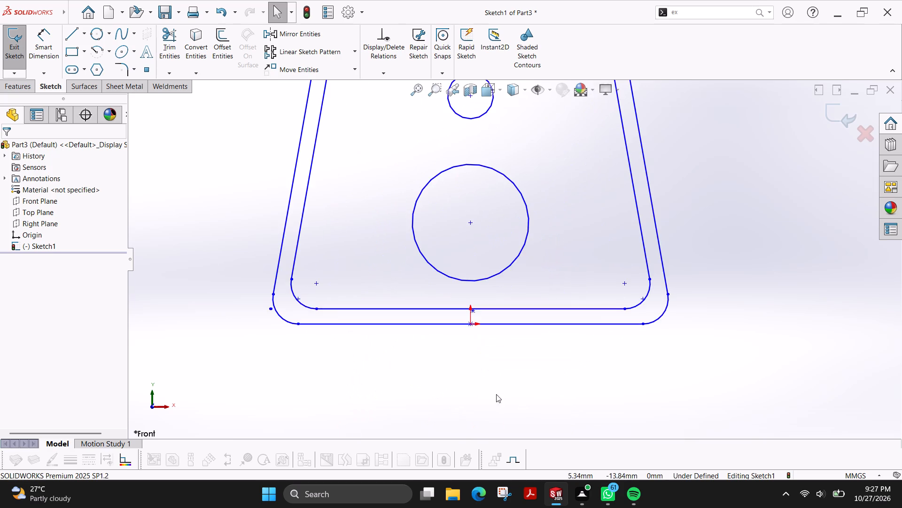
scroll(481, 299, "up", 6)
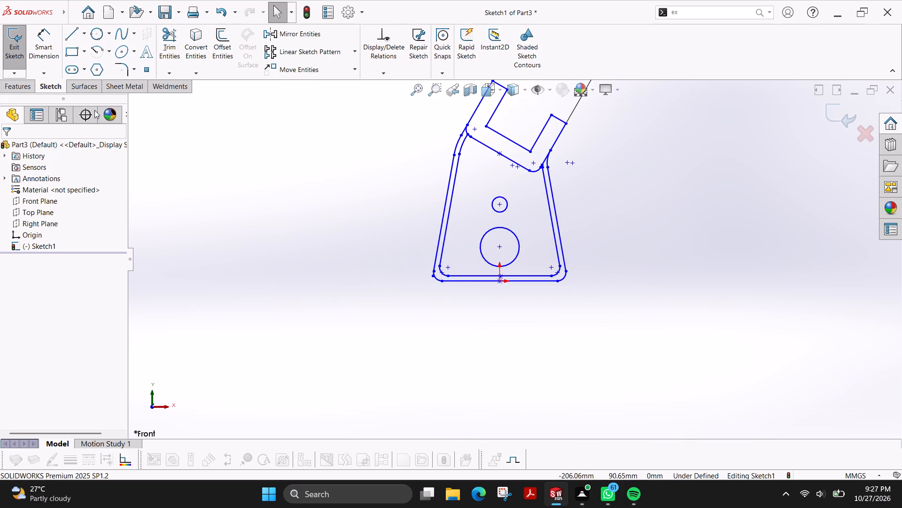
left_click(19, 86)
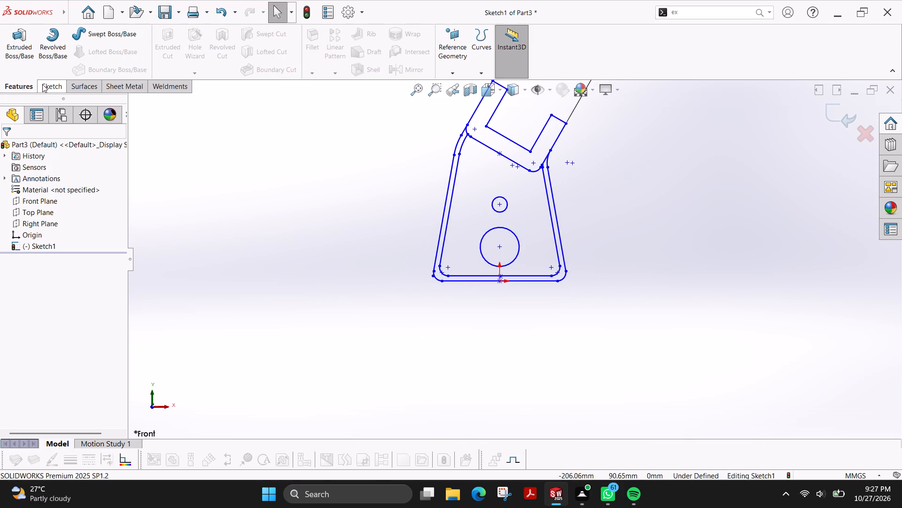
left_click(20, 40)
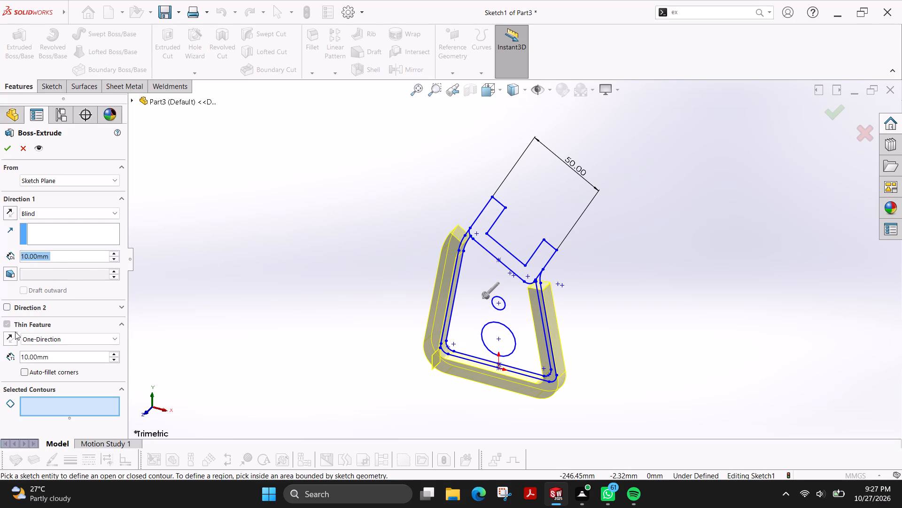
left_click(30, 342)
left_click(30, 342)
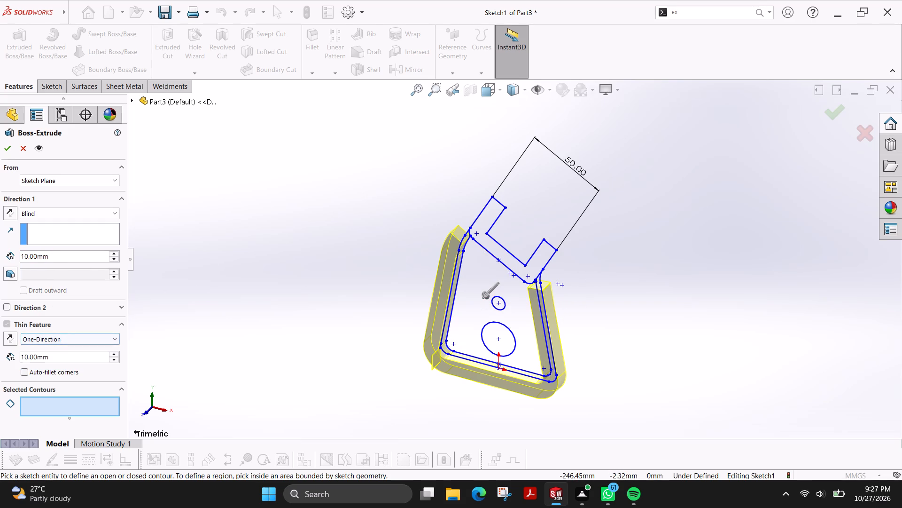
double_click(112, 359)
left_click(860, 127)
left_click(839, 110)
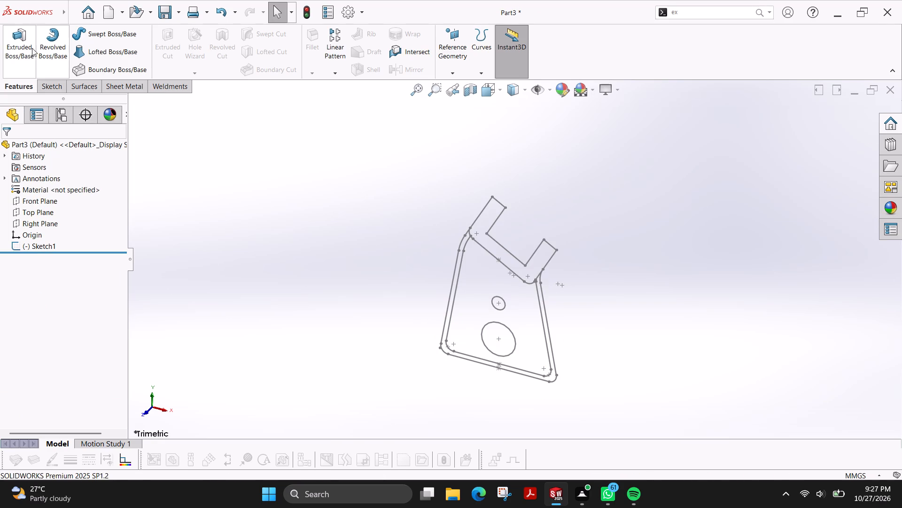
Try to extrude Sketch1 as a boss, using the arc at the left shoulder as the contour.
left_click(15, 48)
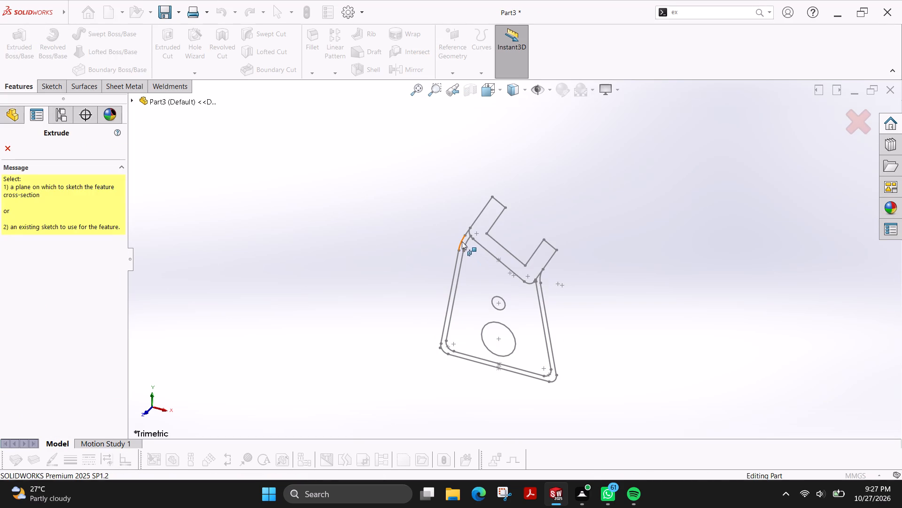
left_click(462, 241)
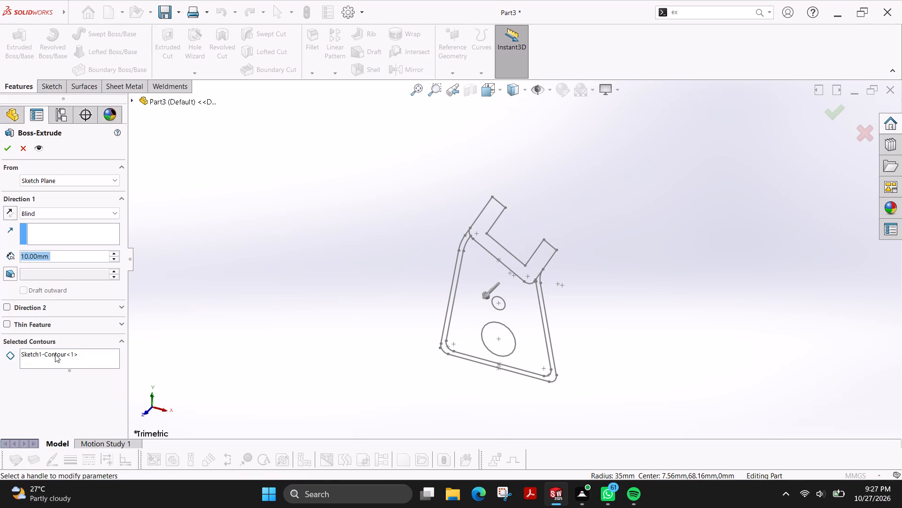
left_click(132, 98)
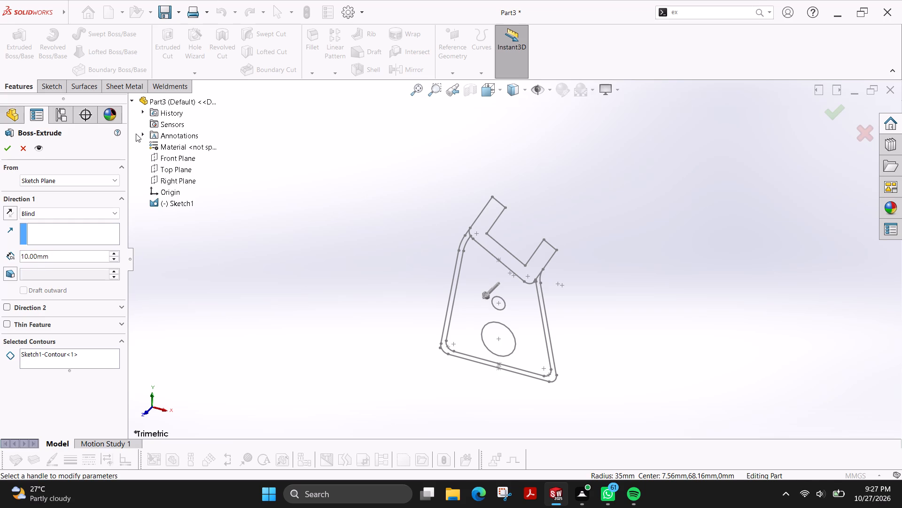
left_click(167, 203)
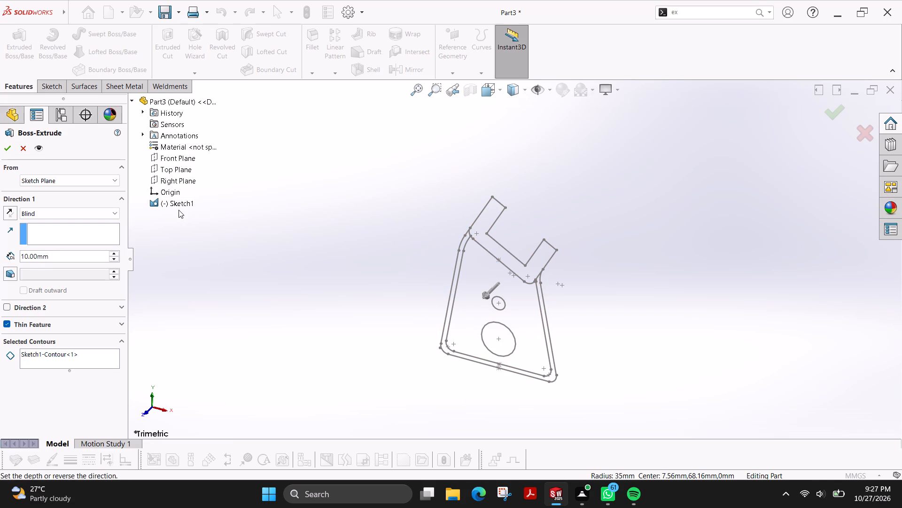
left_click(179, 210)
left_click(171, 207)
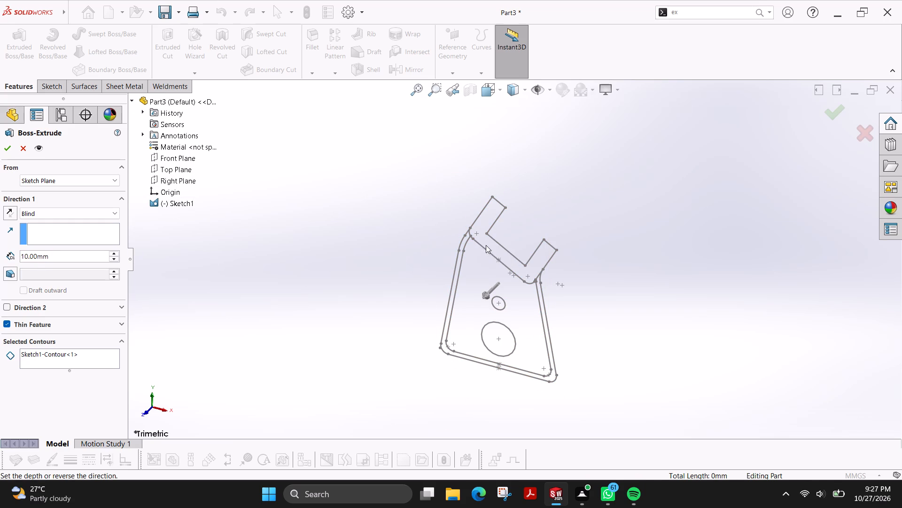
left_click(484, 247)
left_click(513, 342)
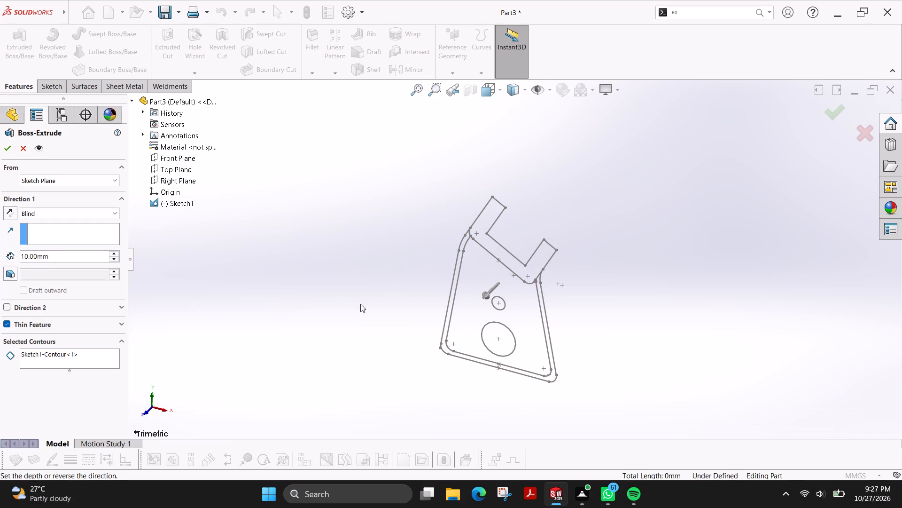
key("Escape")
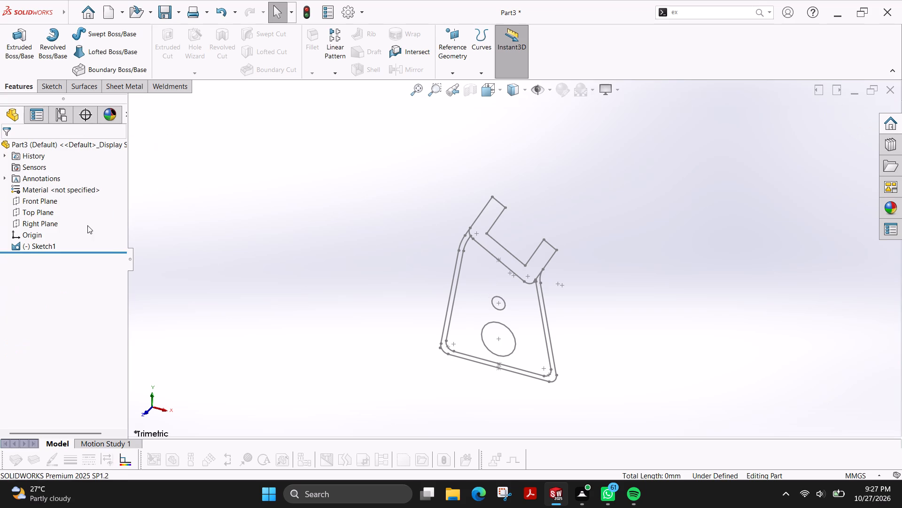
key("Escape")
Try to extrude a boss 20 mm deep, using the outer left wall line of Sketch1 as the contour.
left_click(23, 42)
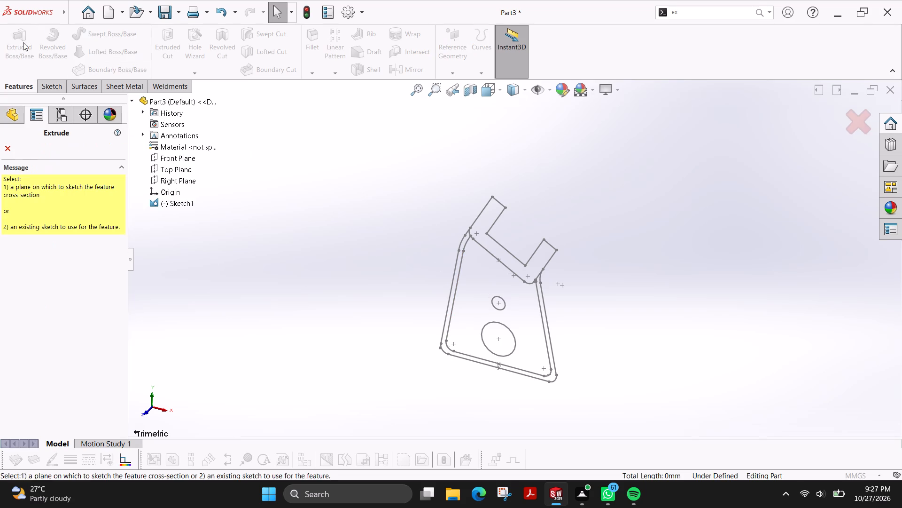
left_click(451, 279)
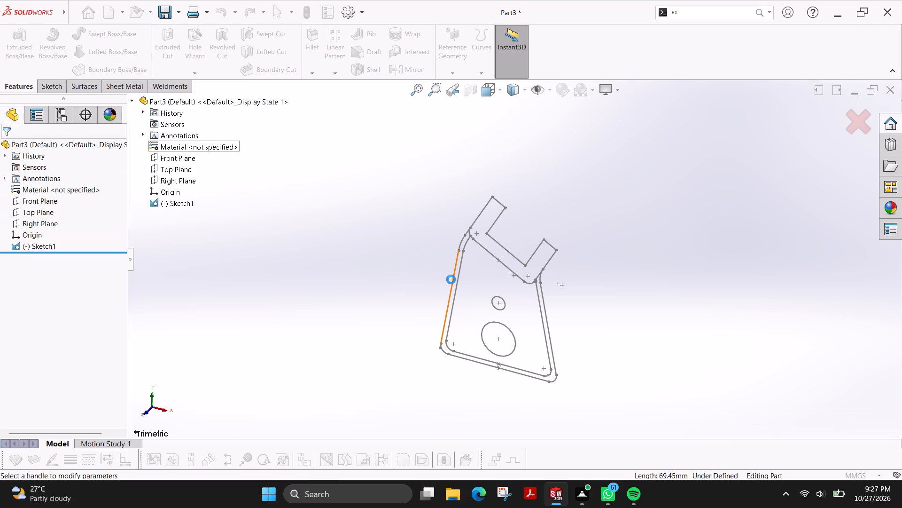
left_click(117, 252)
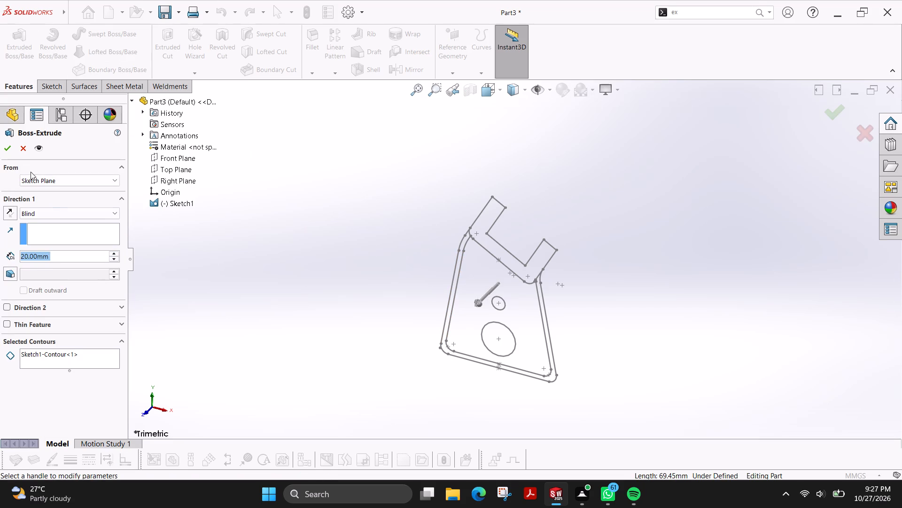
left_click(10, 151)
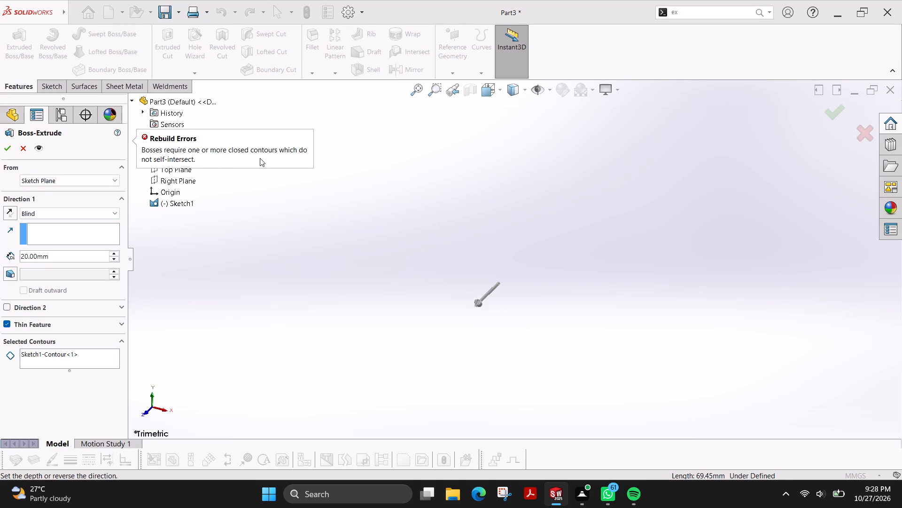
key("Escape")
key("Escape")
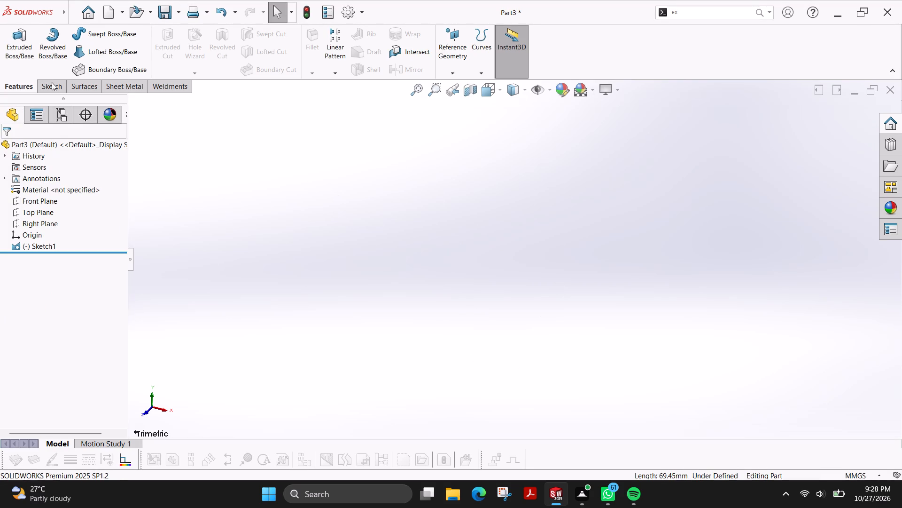
Reopen Sketch1 for editing and delete the 50.00 dimension across the angled bracket.
left_click(52, 82)
left_click(21, 37)
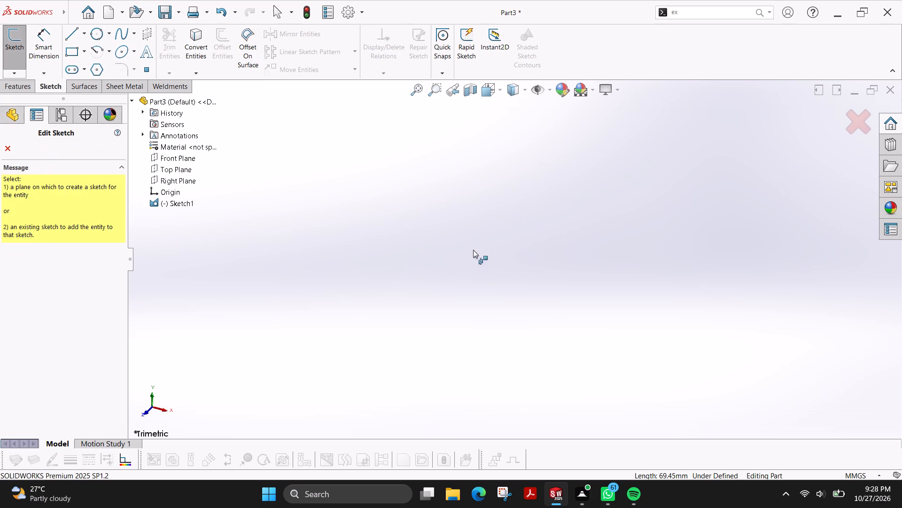
left_click(184, 204)
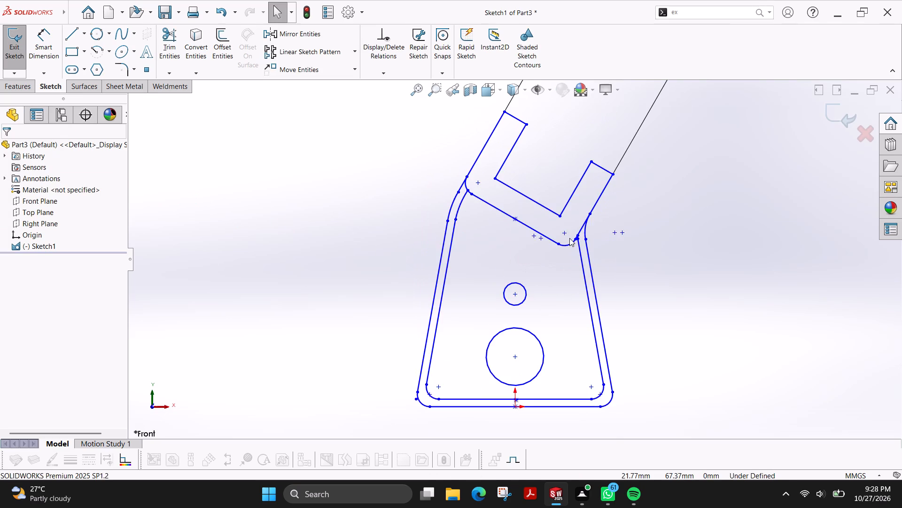
scroll(569, 238, "down", 1)
scroll(569, 238, "up", 4)
left_click(580, 133)
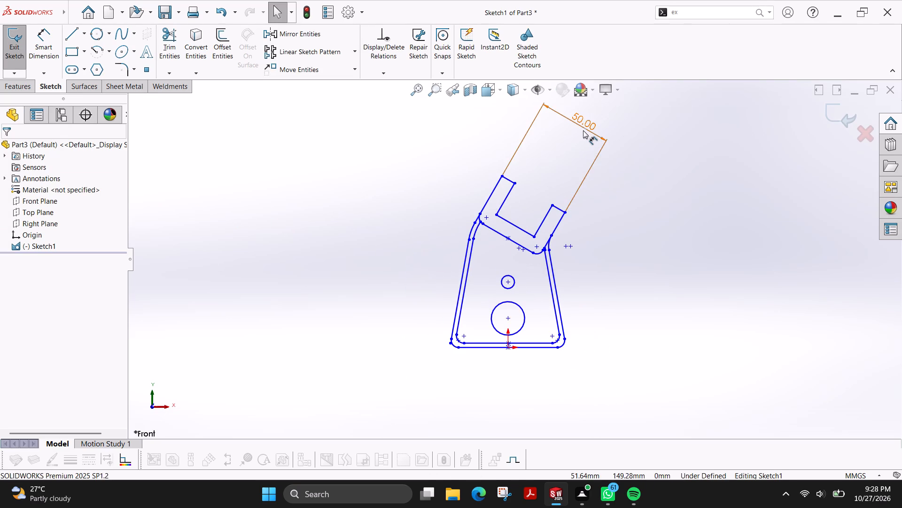
left_click(583, 130)
key("Delete")
Examine the profile for open or crossing geometry at the left wall's junction with the angled bracket and around the base.
scroll(519, 247, "down", 3)
scroll(449, 201, "down", 4)
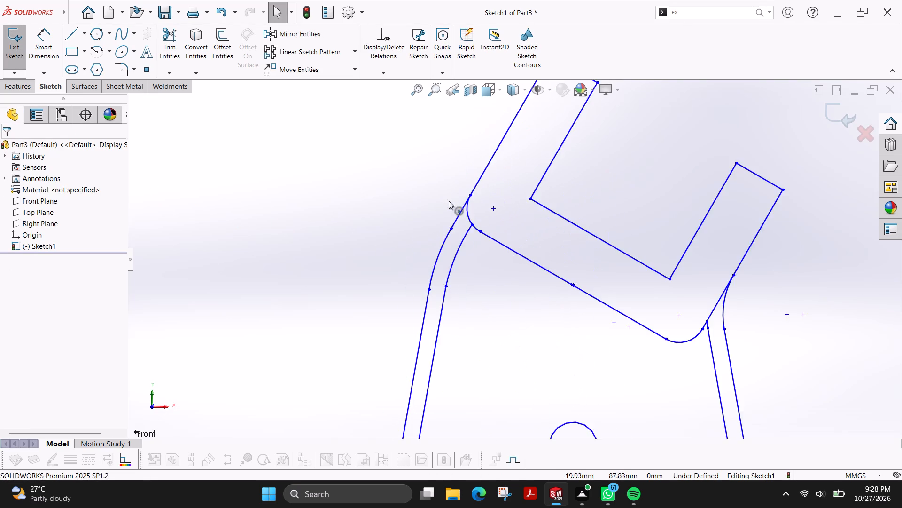
scroll(496, 219, "down", 10)
scroll(468, 308, "down", 2)
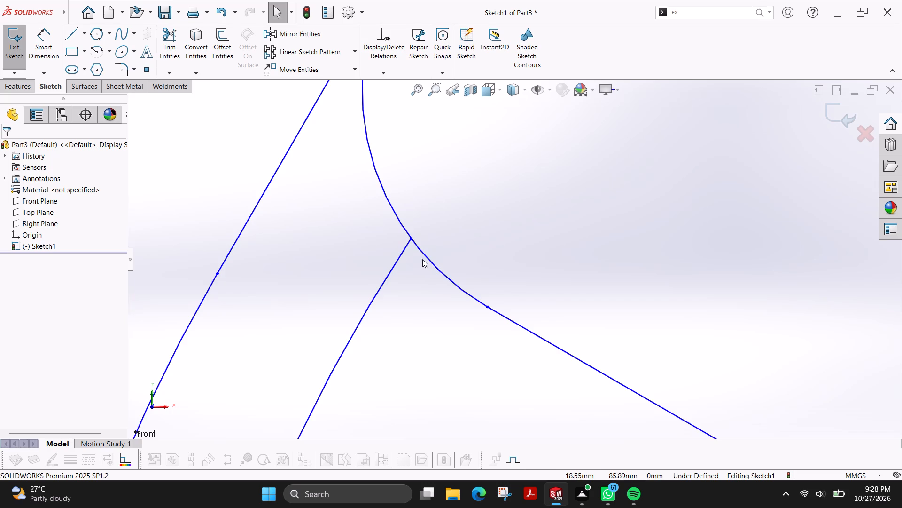
scroll(419, 227, "down", 10)
scroll(470, 296, "down", 5)
scroll(471, 296, "up", 18)
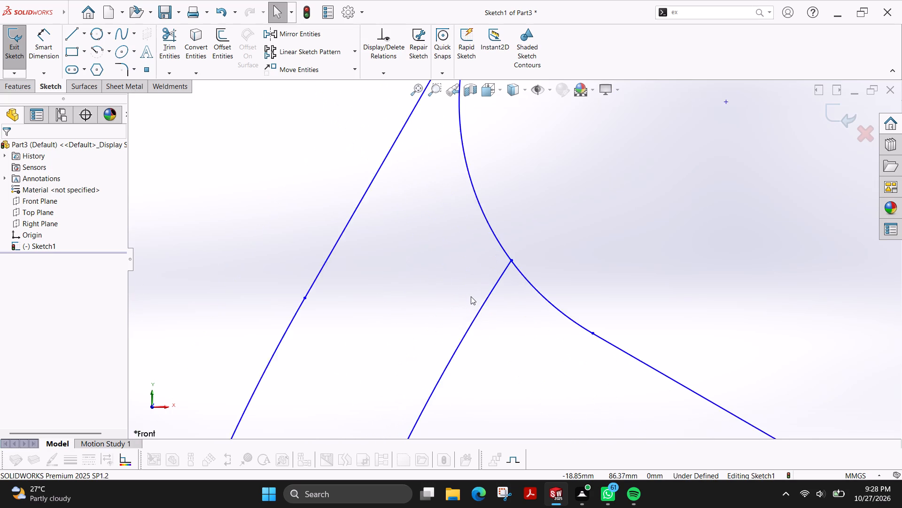
scroll(471, 296, "up", 18)
scroll(535, 318, "down", 3)
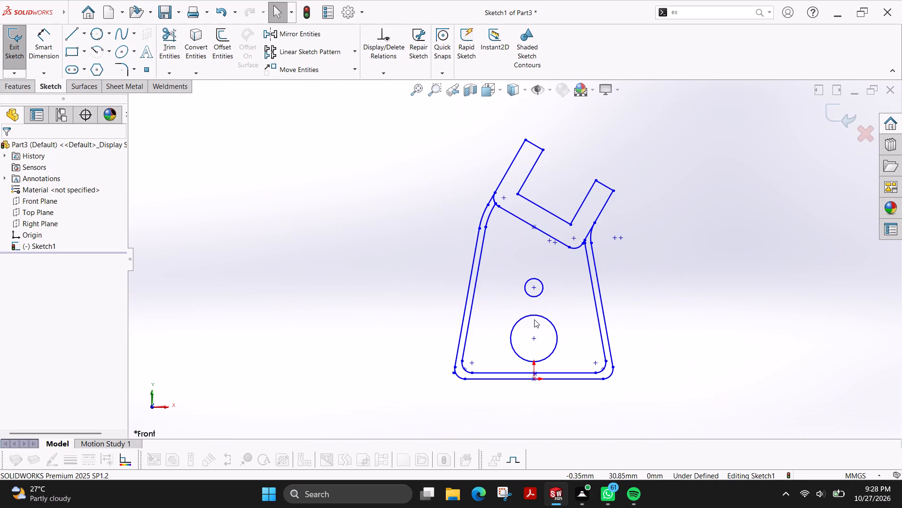
scroll(460, 375, "down", 4)
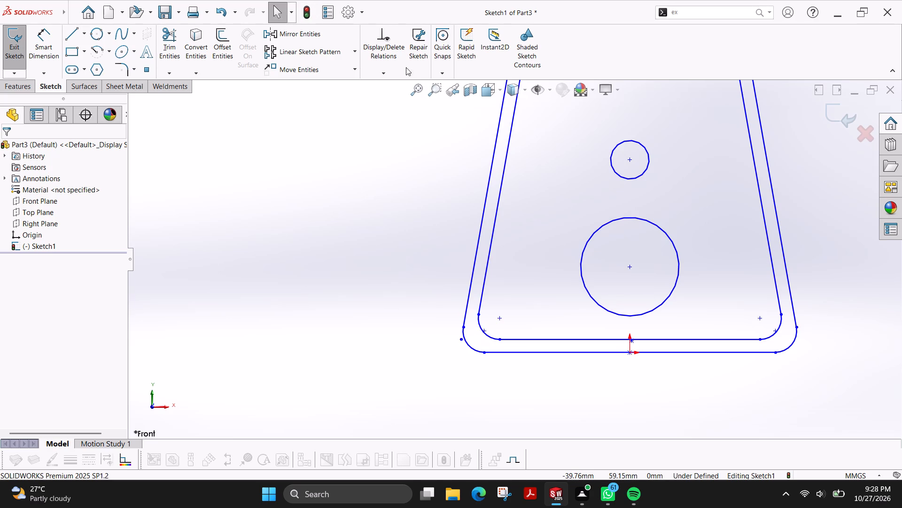
Check Sketch1 with Repair Sketch and examine the flagged spot beside the base's lower-left corner under the magnifier.
left_click(381, 74)
left_click(385, 73)
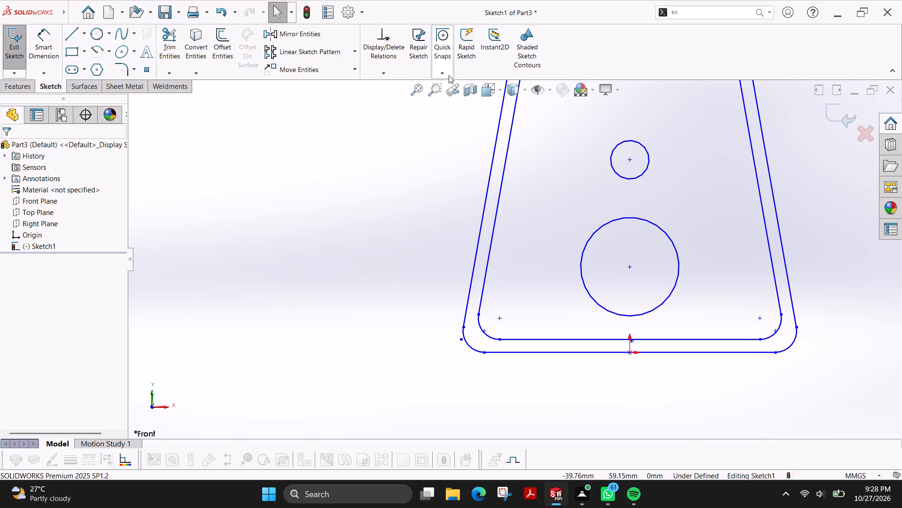
left_click(449, 75)
left_click(449, 75)
left_click(418, 50)
scroll(459, 332, "down", 4)
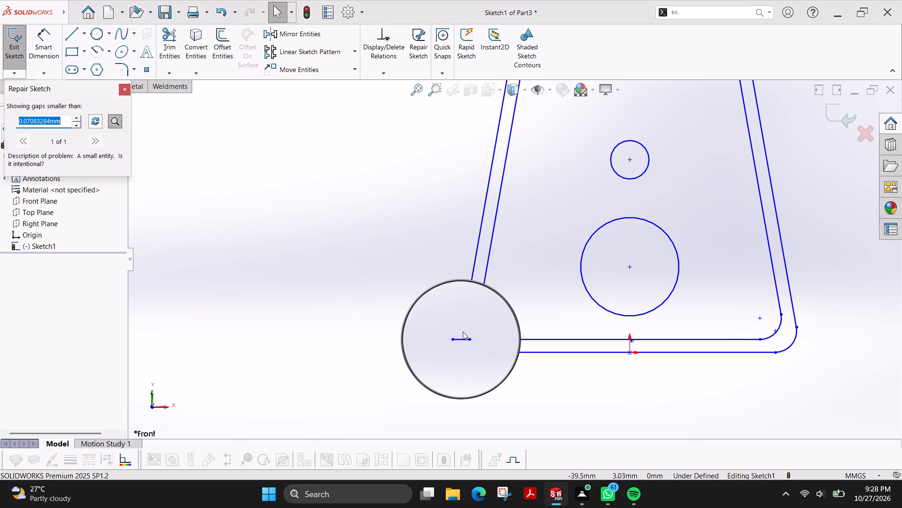
scroll(481, 357, "down", 5)
scroll(485, 334, "up", 14)
scroll(485, 334, "down", 20)
scroll(485, 334, "down", 16)
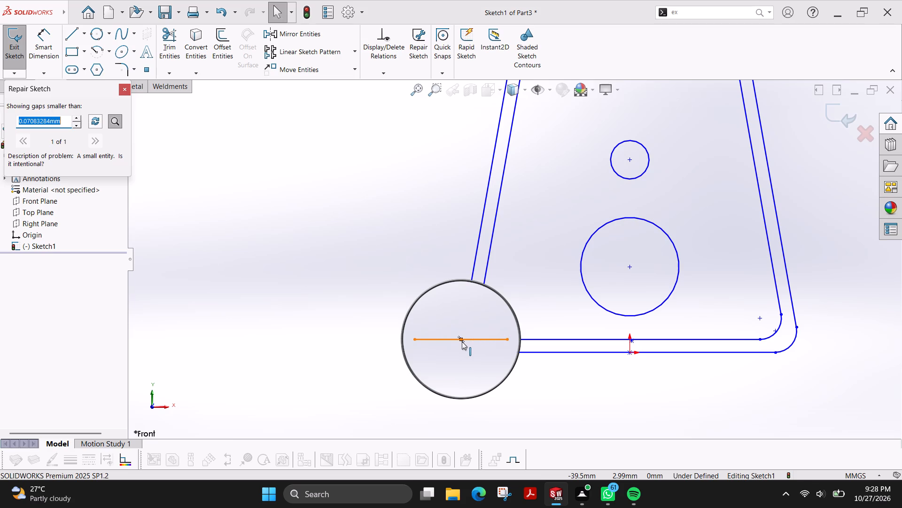
scroll(466, 342, "up", 10)
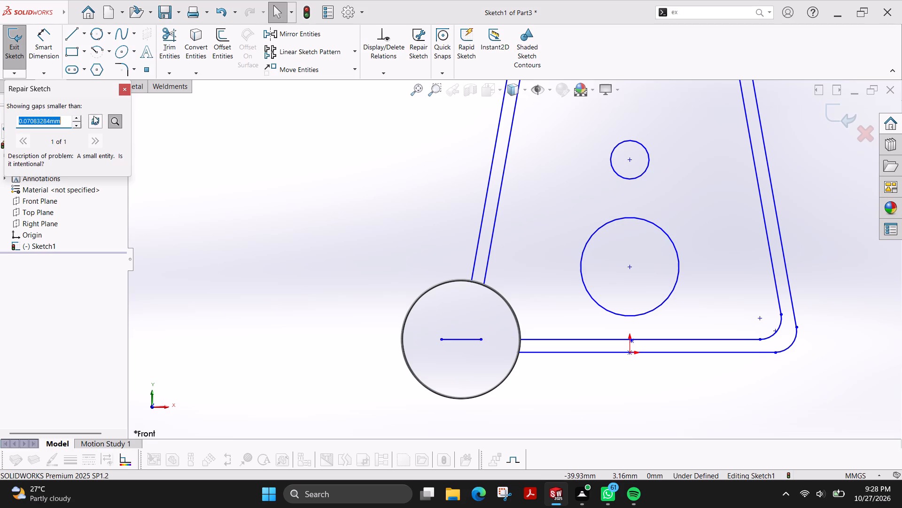
left_click(91, 119)
key("Escape")
Delete the tiny stray line just outside the rounded lower-left corner of the base profile.
scroll(482, 344, "down", 5)
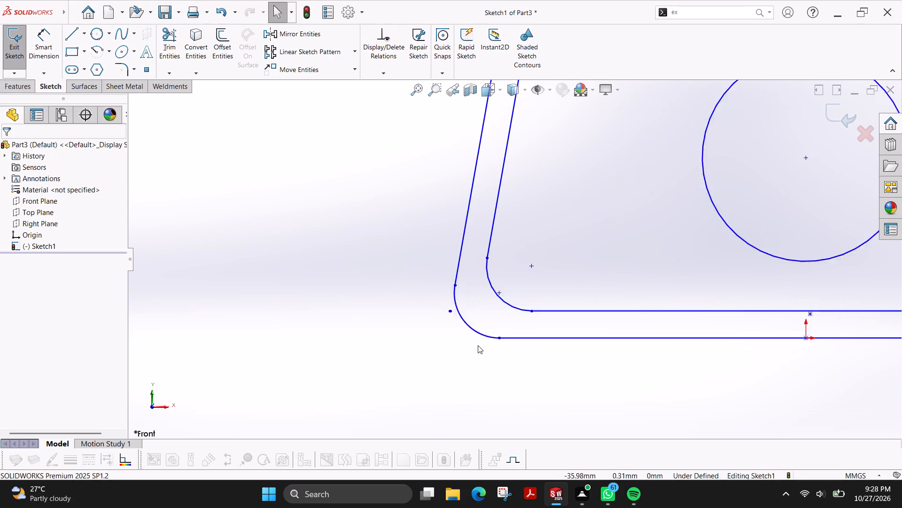
scroll(465, 281, "down", 5)
scroll(438, 333, "down", 6)
scroll(494, 235, "down", 6)
left_click_drag(442, 329, 395, 246)
key("Delete")
Check Sketch1 again for gaps and small entities with Repair Sketch.
scroll(464, 263, "up", 10)
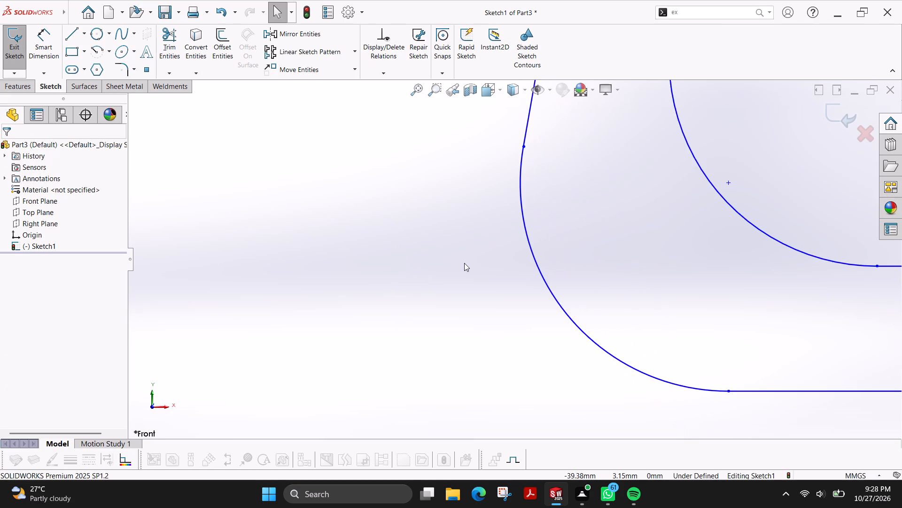
scroll(464, 263, "up", 6)
left_click(427, 48)
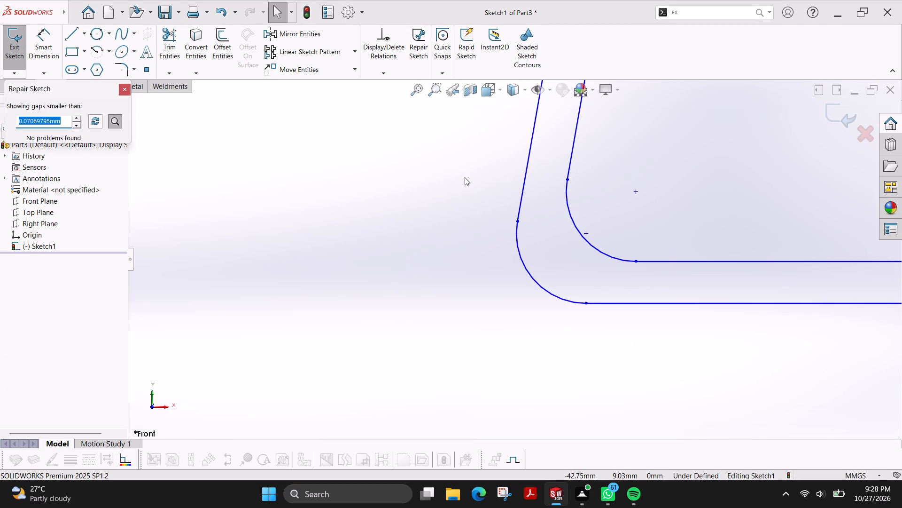
scroll(535, 165, "up", 13)
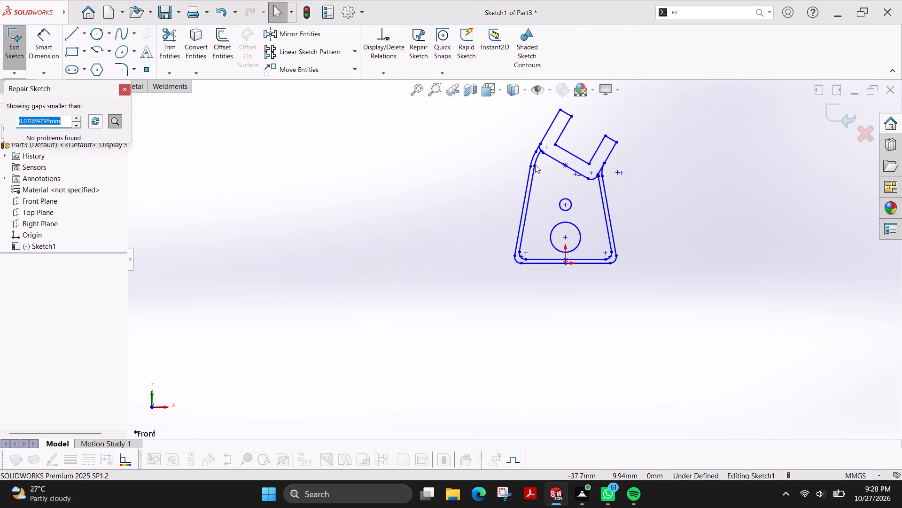
key("Escape")
key("Escape")
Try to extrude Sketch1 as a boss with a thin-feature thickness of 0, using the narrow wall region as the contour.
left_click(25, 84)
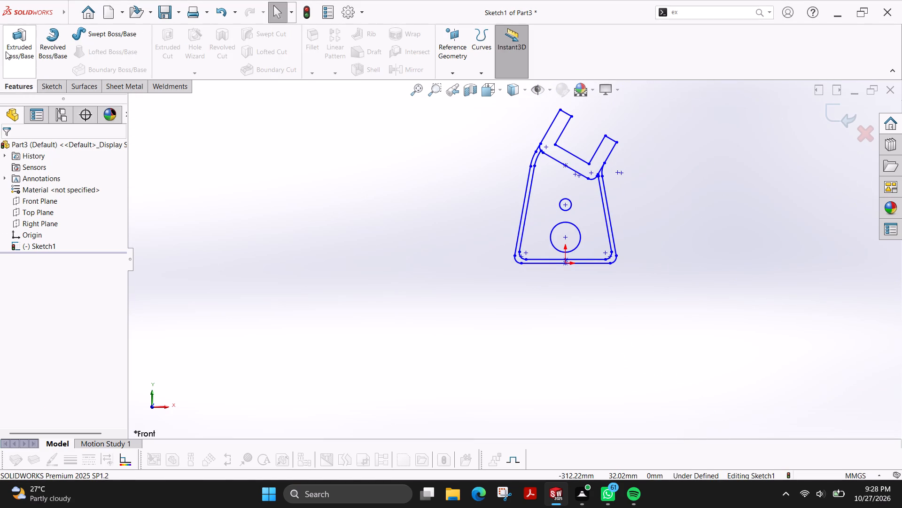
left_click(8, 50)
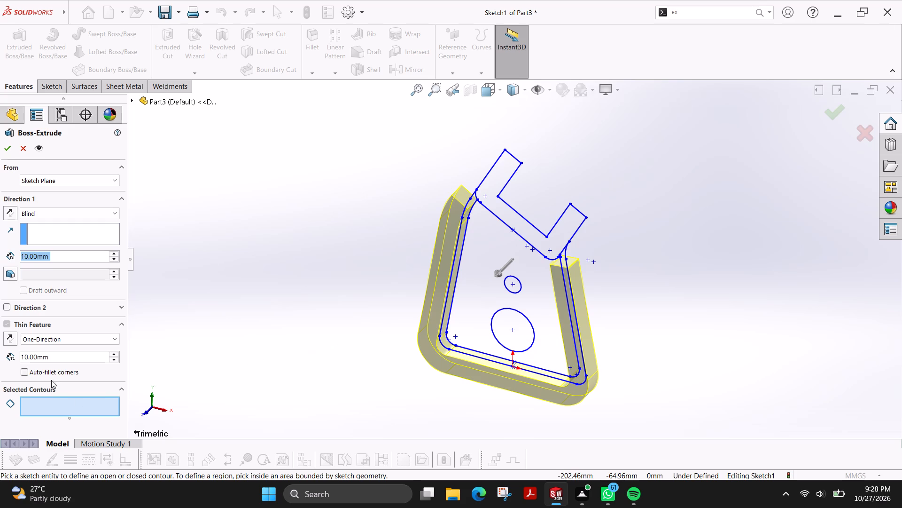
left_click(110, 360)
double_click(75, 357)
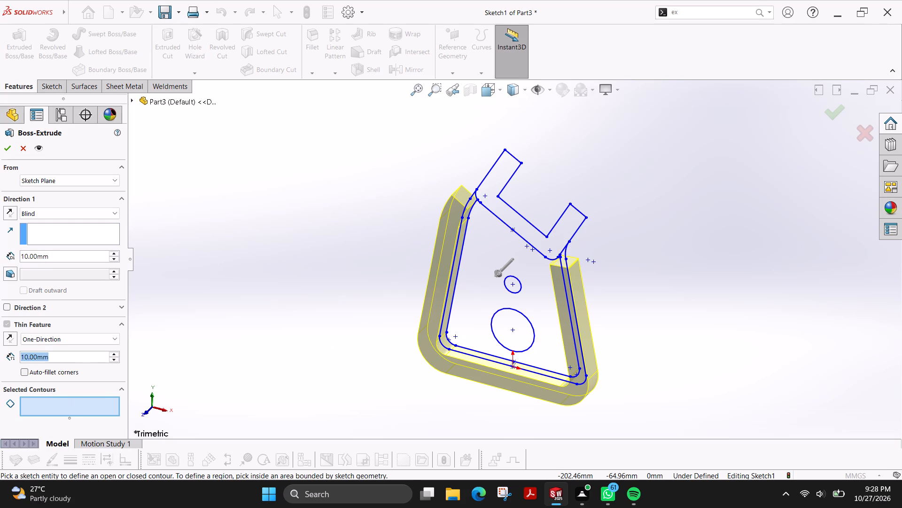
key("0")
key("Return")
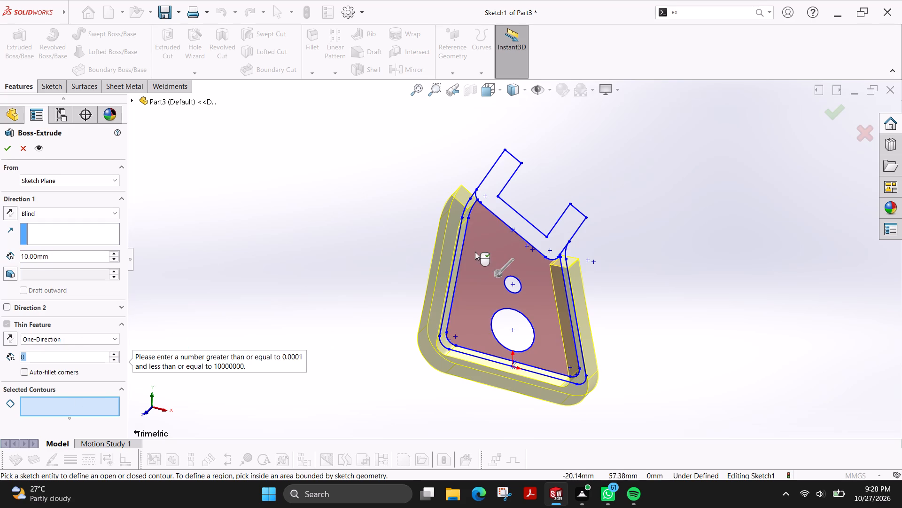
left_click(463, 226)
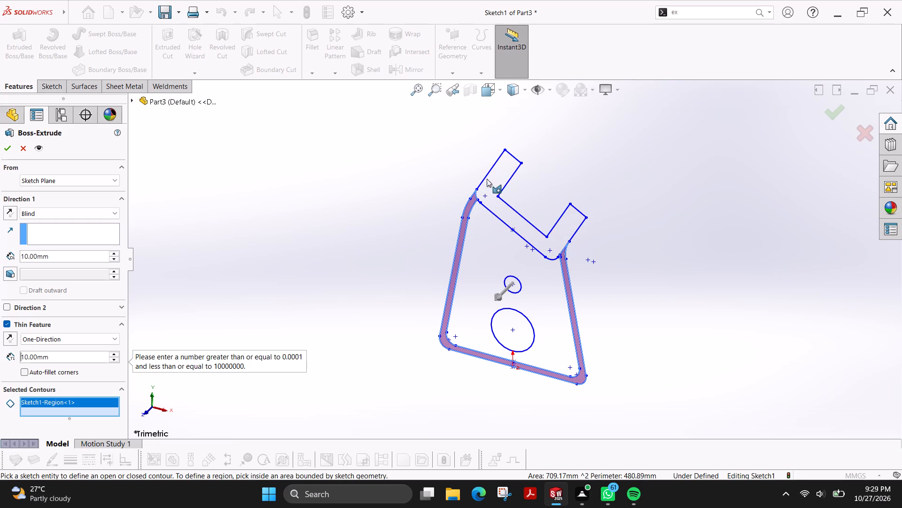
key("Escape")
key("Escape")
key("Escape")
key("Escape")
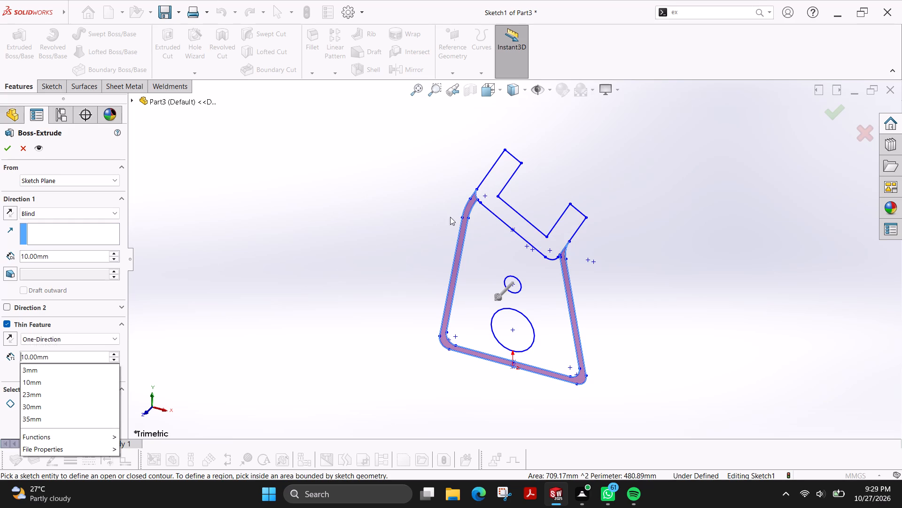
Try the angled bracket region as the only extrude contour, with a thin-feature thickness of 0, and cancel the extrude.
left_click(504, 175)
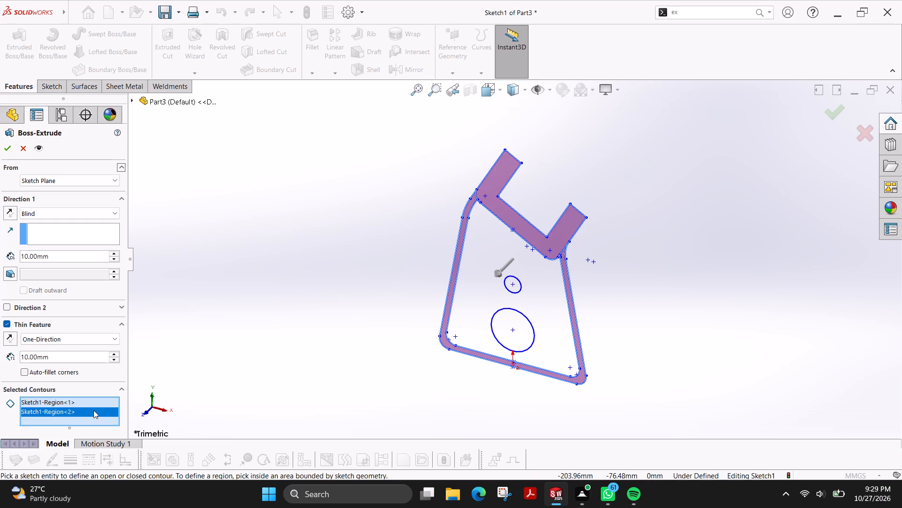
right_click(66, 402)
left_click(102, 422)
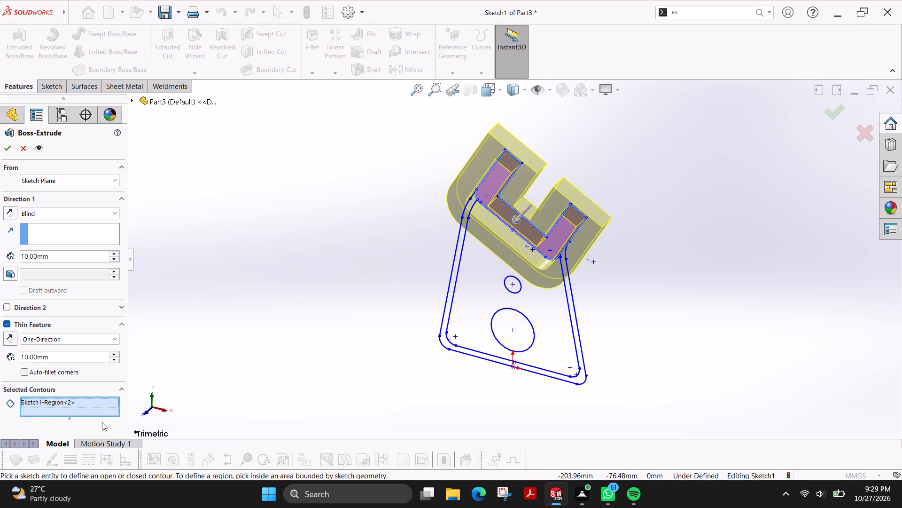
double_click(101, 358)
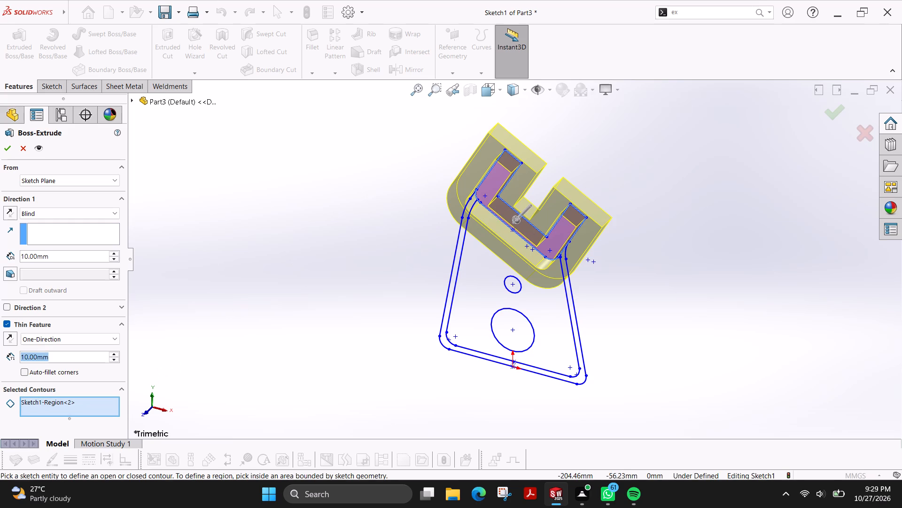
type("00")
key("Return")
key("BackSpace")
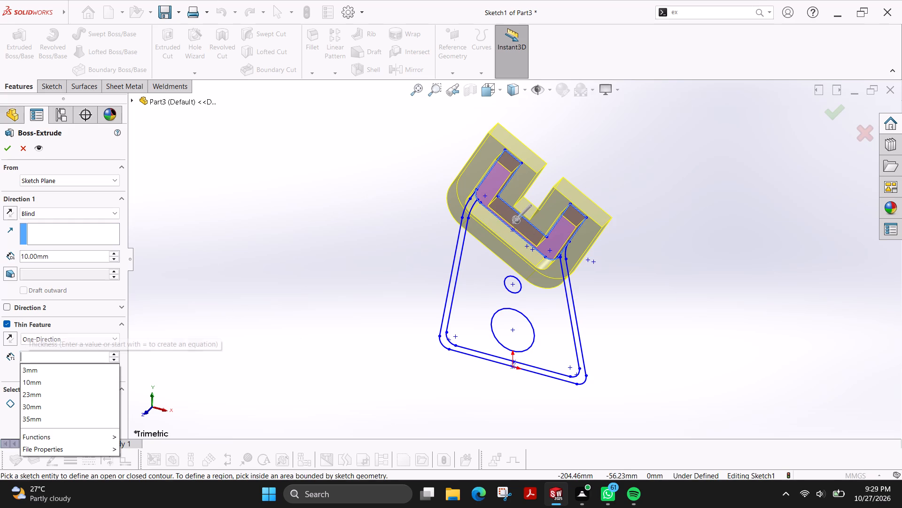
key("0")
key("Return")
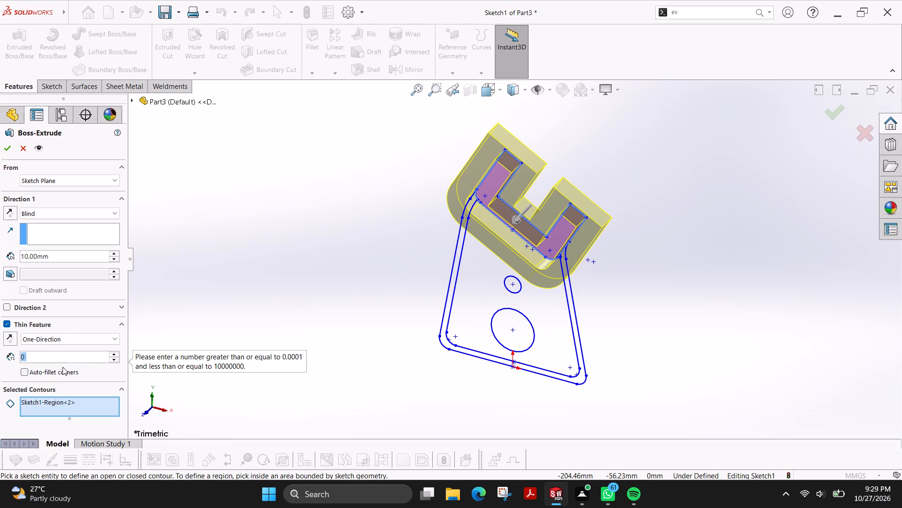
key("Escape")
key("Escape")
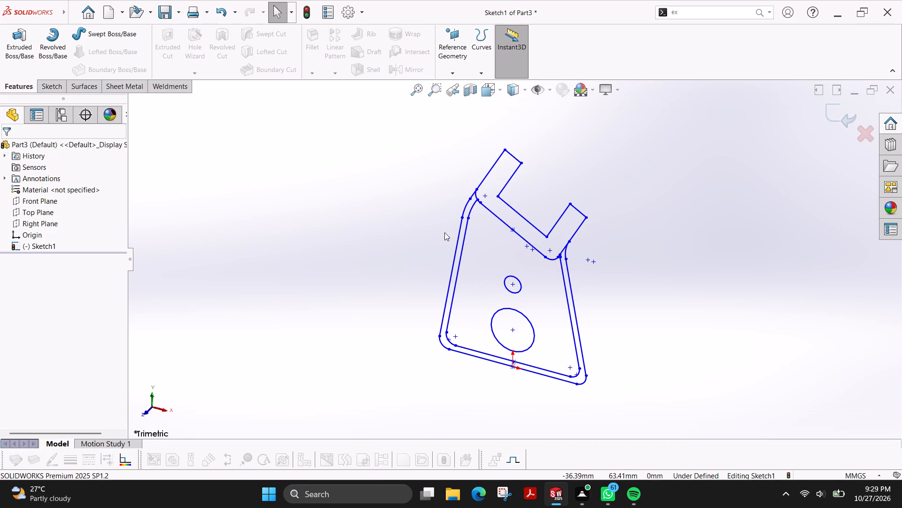
Set up a blind boss extrude 12 mm deep, using the narrow wall region of Sketch1 as the contour.
left_click(19, 47)
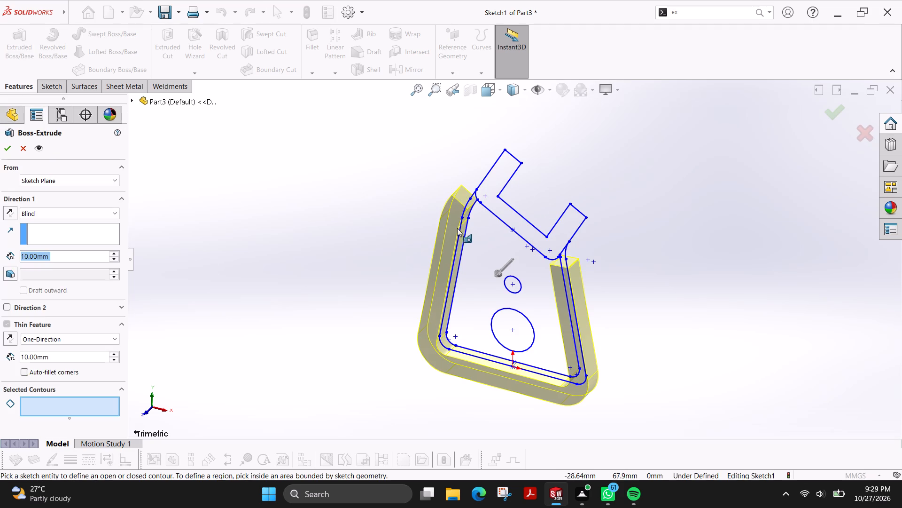
double_click(91, 359)
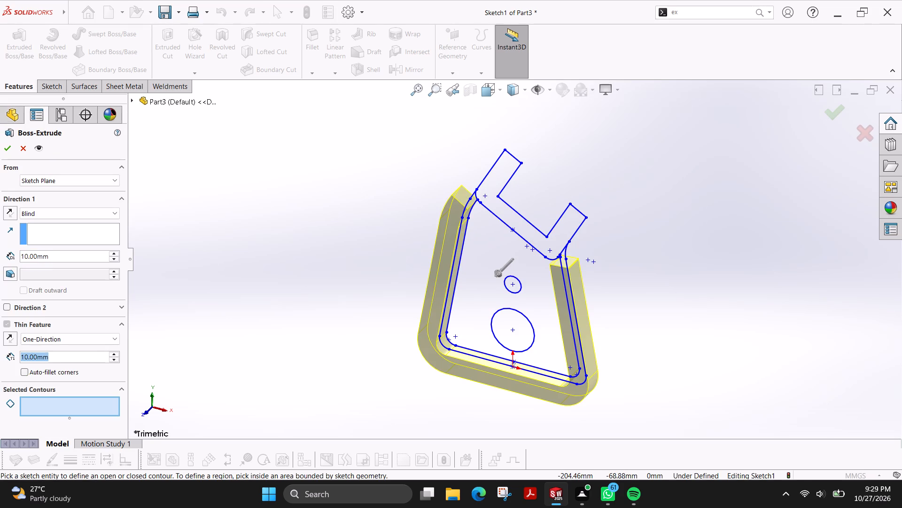
key("0")
key("Return")
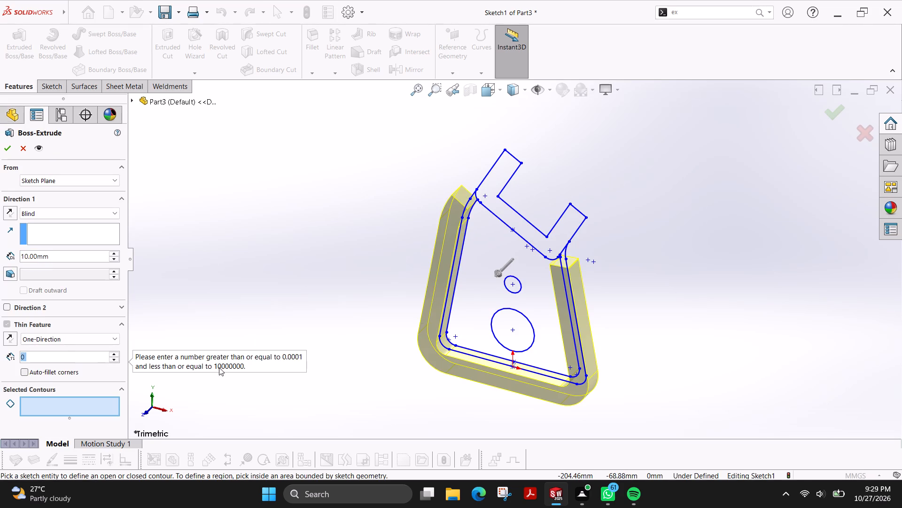
left_click(460, 241)
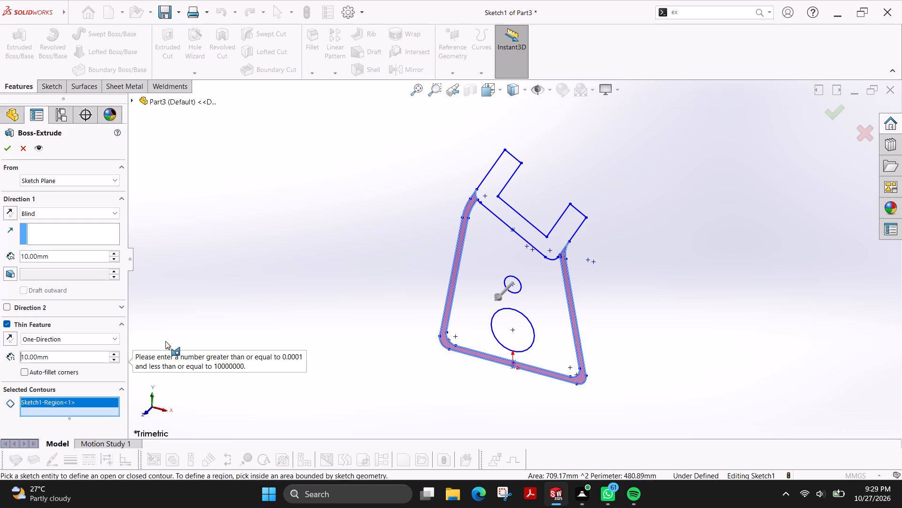
double_click(92, 256)
type("12")
key("Return")
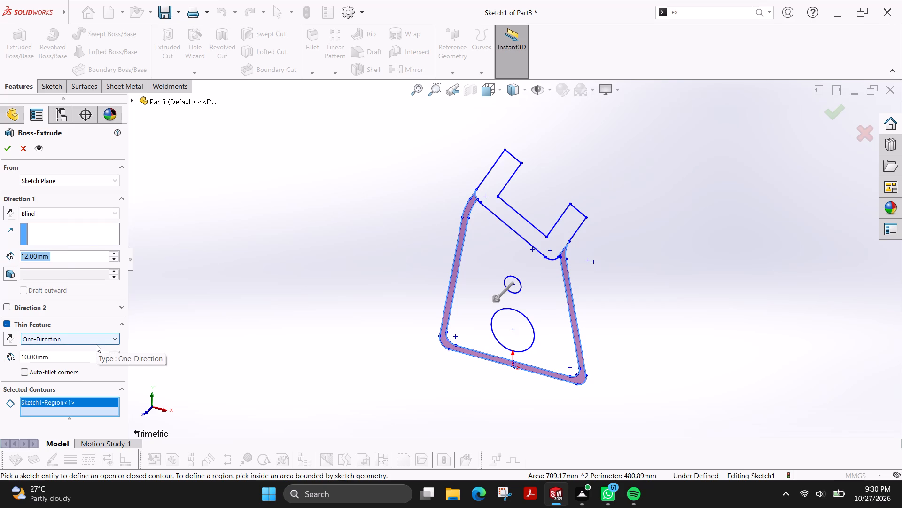
left_click(6, 148)
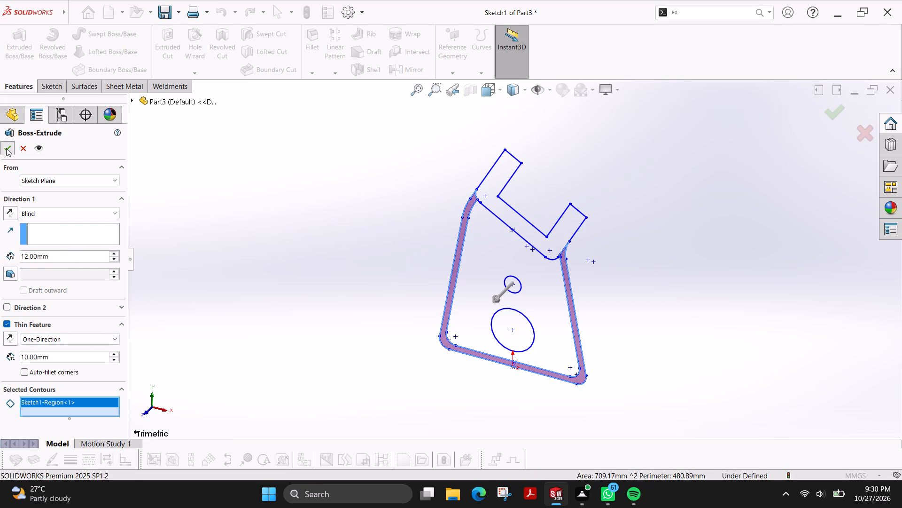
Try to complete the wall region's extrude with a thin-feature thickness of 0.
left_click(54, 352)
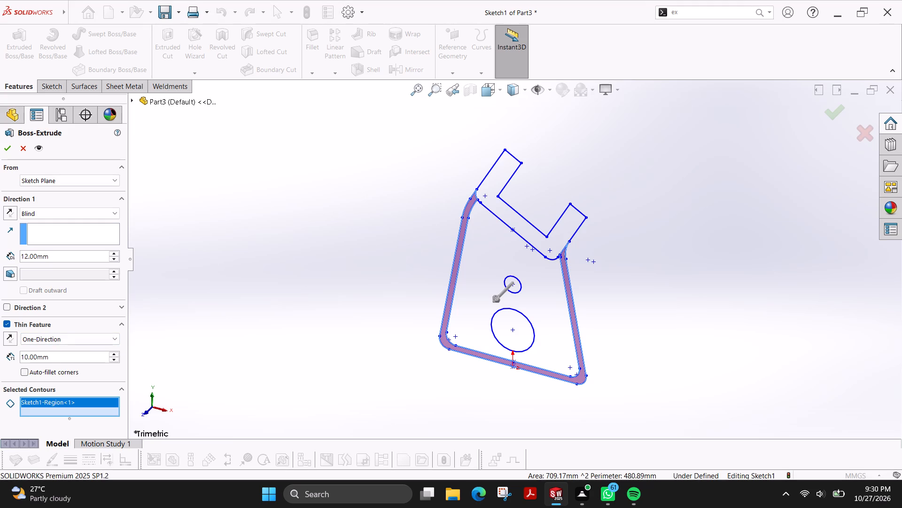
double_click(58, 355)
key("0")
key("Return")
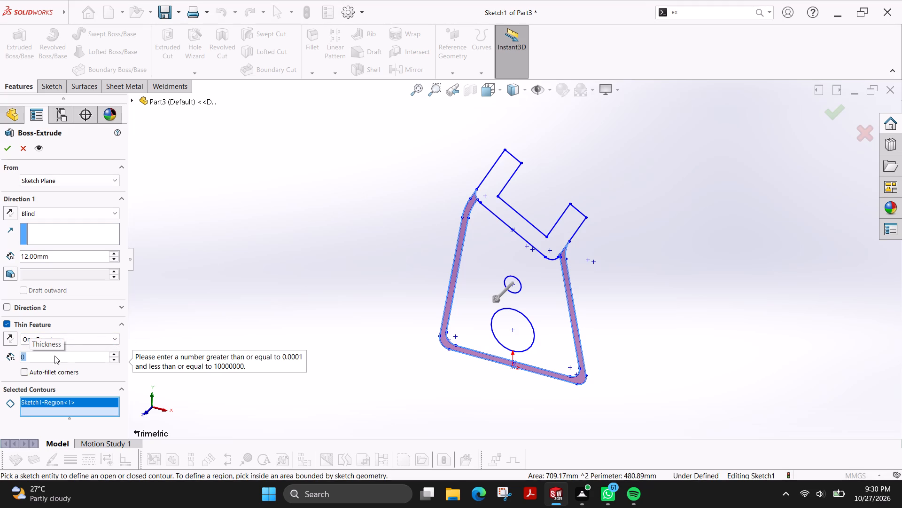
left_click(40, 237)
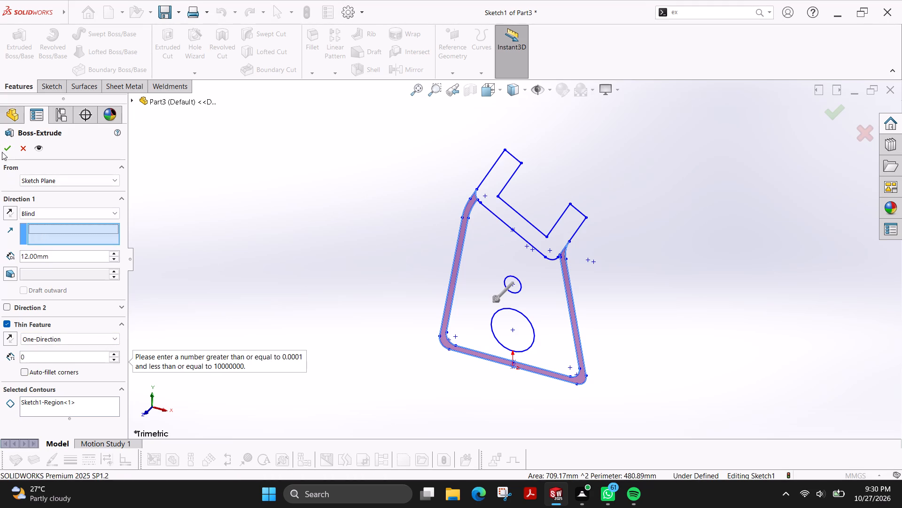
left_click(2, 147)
Set the thin-feature thickness of the wall region's extrude to 0.0001 mm.
double_click(55, 356)
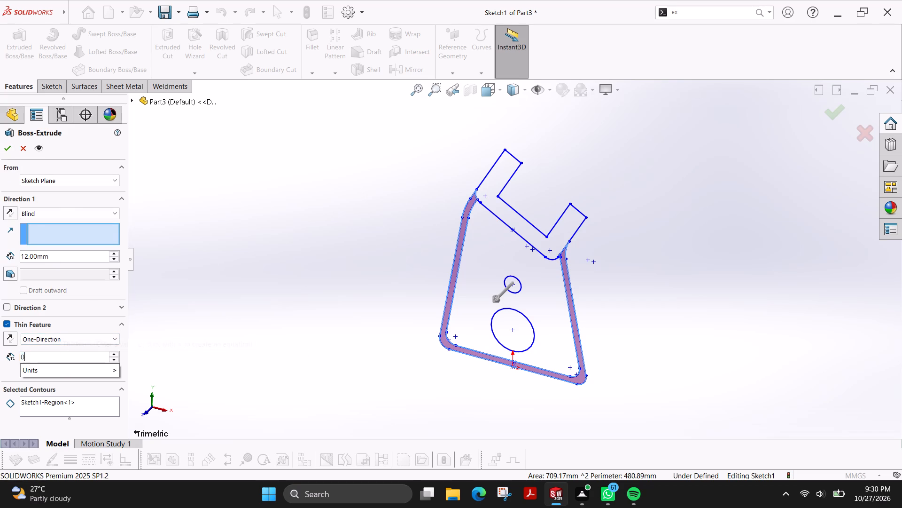
type("0.")
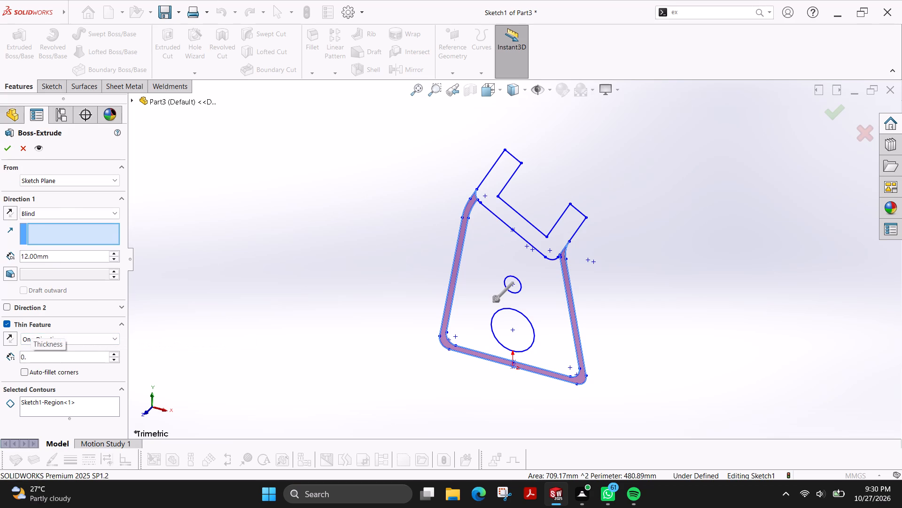
type("0001")
key("Return")
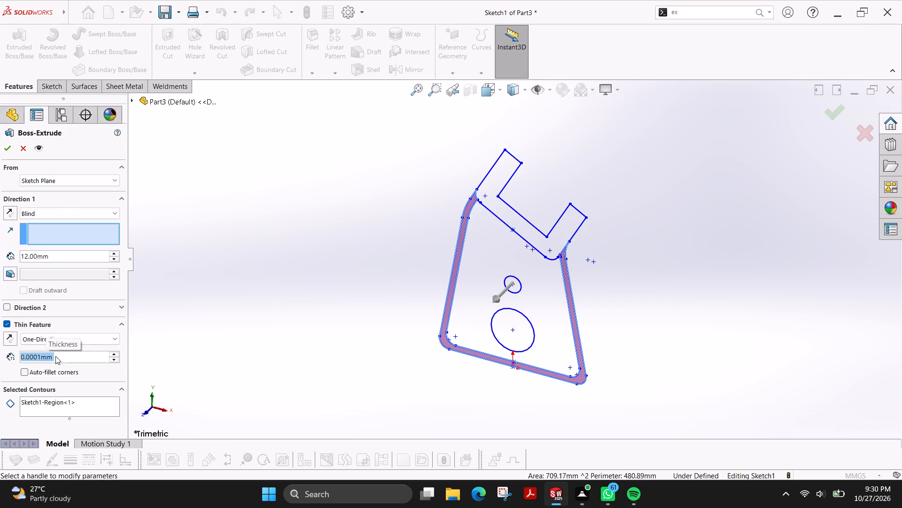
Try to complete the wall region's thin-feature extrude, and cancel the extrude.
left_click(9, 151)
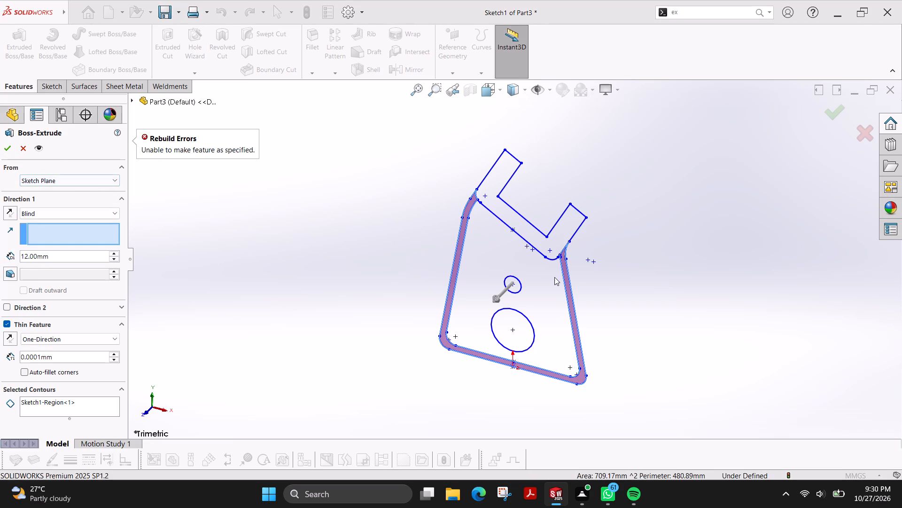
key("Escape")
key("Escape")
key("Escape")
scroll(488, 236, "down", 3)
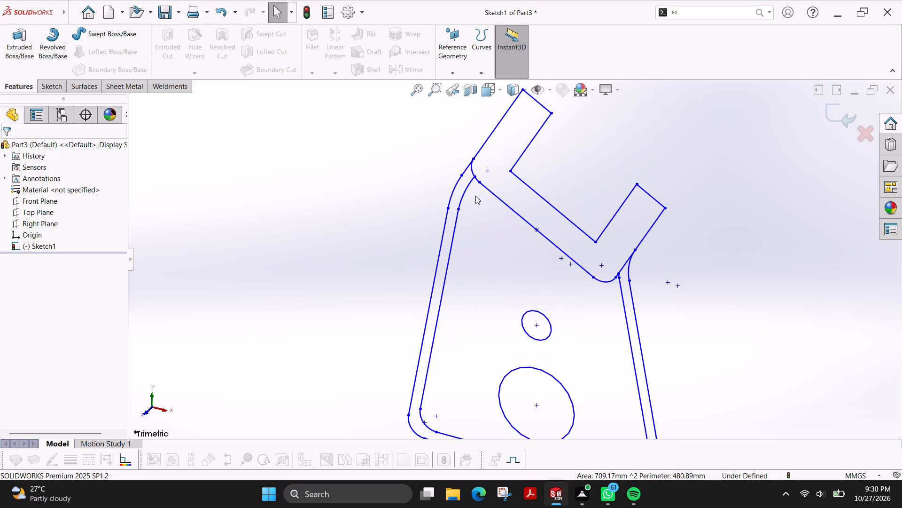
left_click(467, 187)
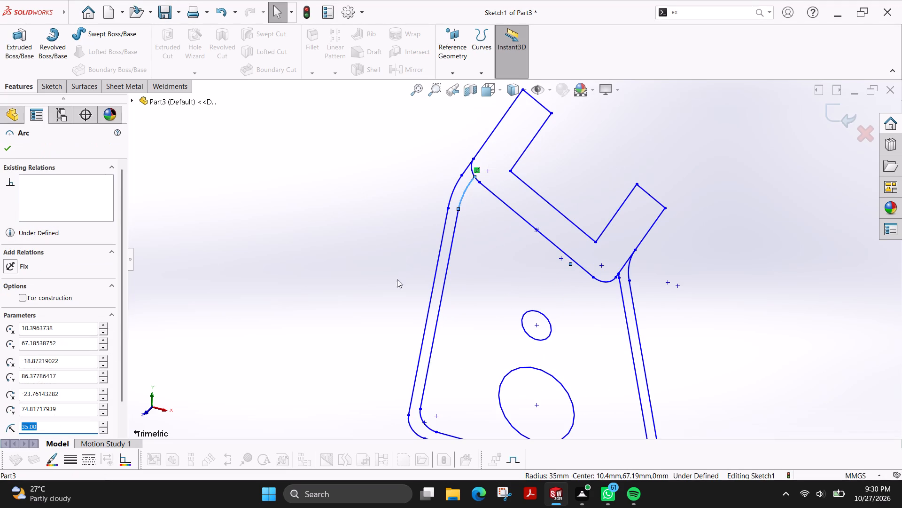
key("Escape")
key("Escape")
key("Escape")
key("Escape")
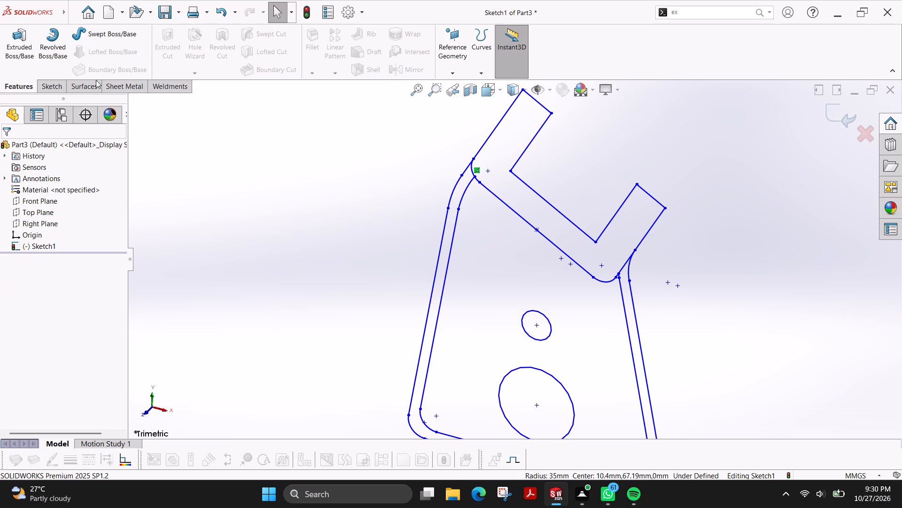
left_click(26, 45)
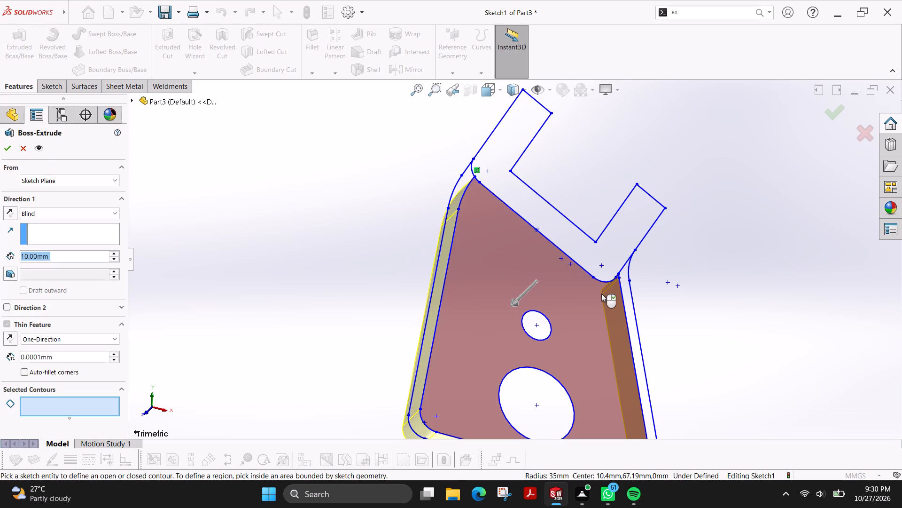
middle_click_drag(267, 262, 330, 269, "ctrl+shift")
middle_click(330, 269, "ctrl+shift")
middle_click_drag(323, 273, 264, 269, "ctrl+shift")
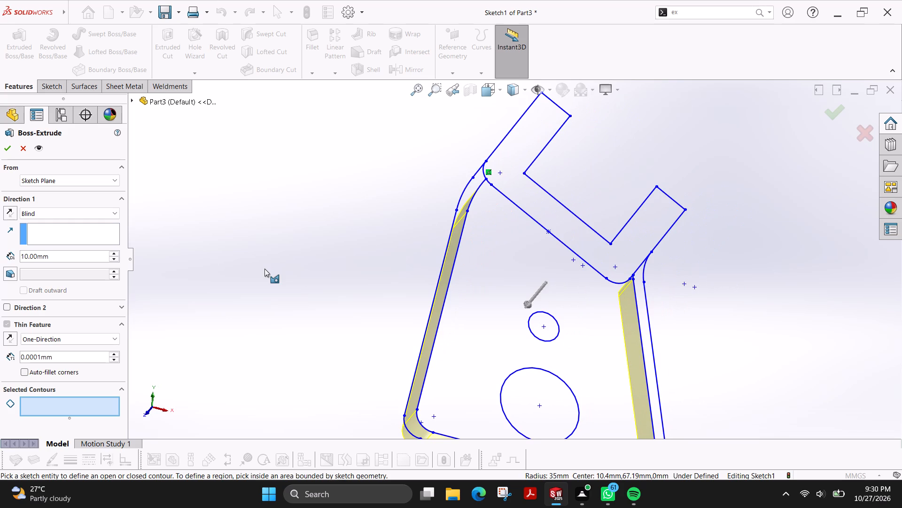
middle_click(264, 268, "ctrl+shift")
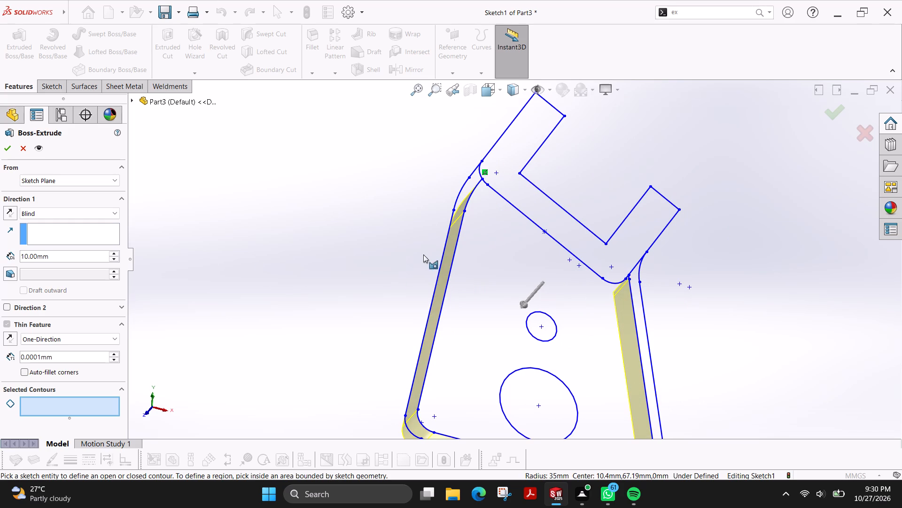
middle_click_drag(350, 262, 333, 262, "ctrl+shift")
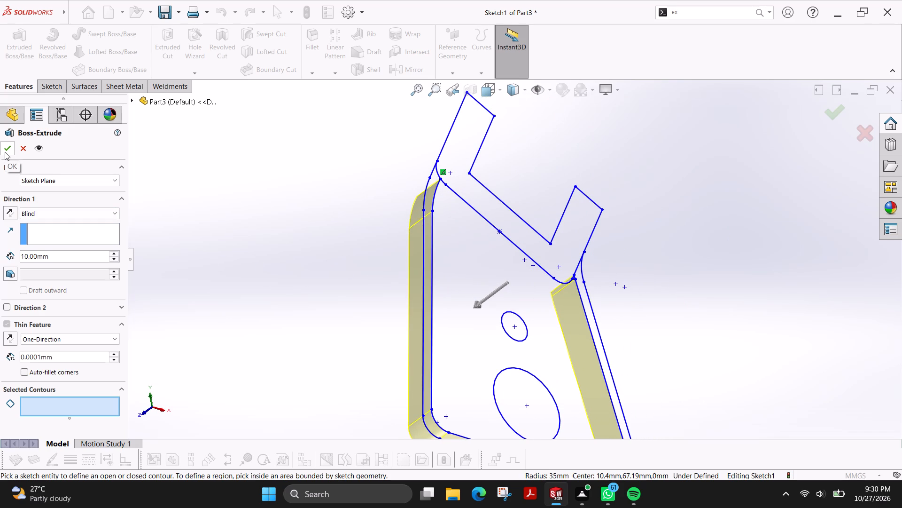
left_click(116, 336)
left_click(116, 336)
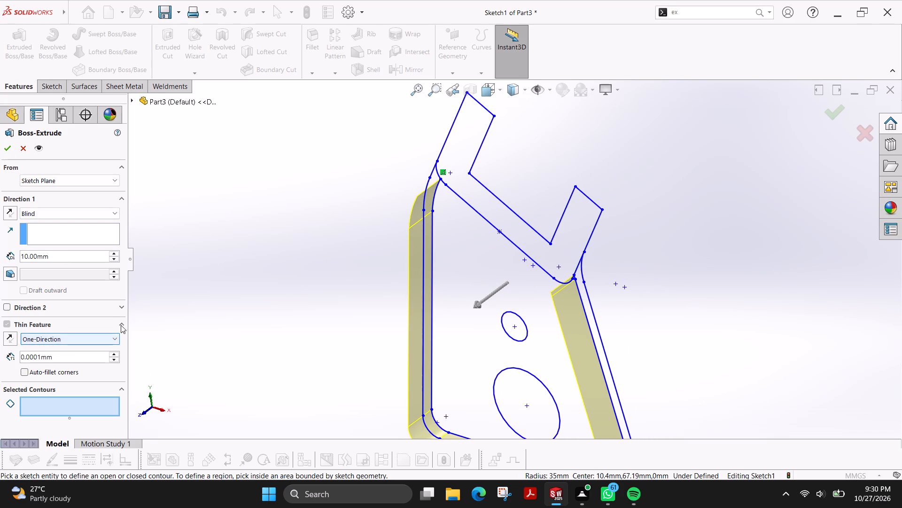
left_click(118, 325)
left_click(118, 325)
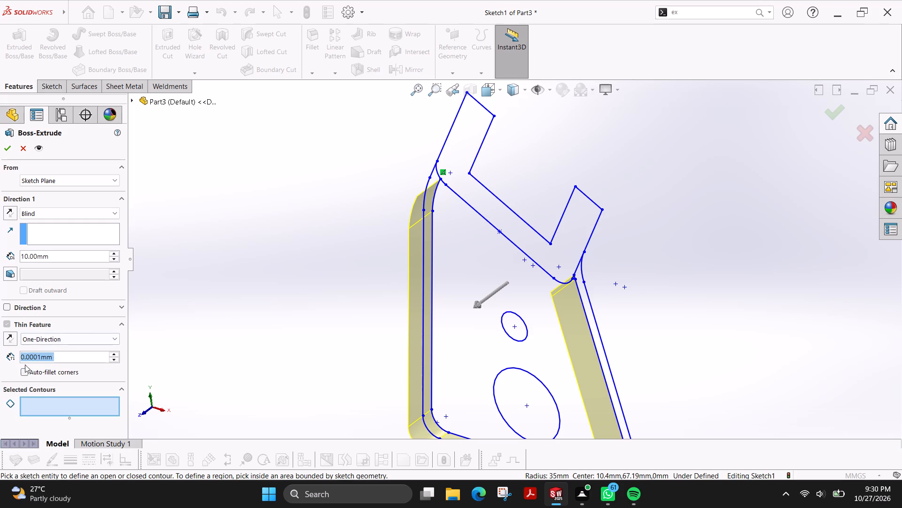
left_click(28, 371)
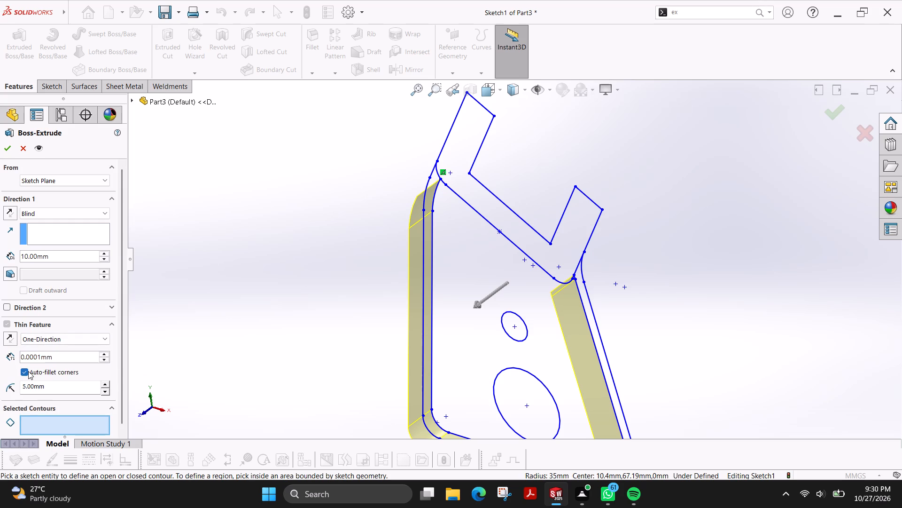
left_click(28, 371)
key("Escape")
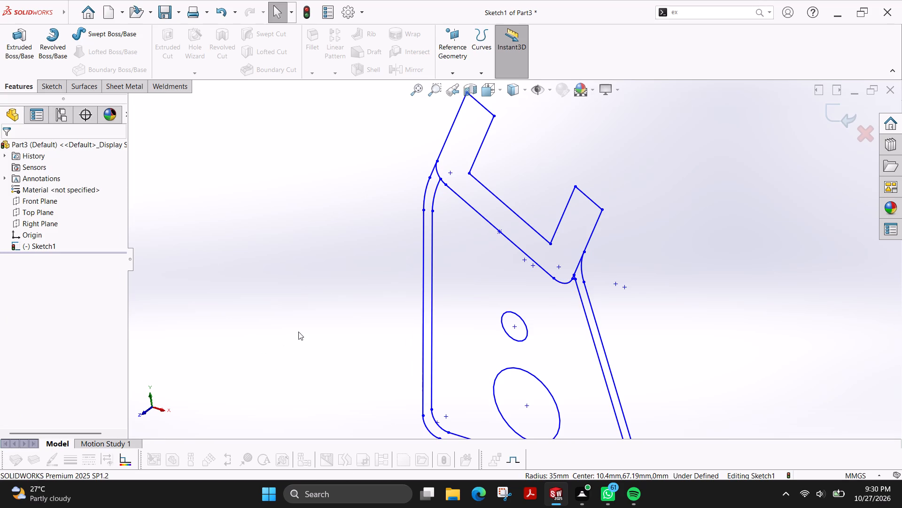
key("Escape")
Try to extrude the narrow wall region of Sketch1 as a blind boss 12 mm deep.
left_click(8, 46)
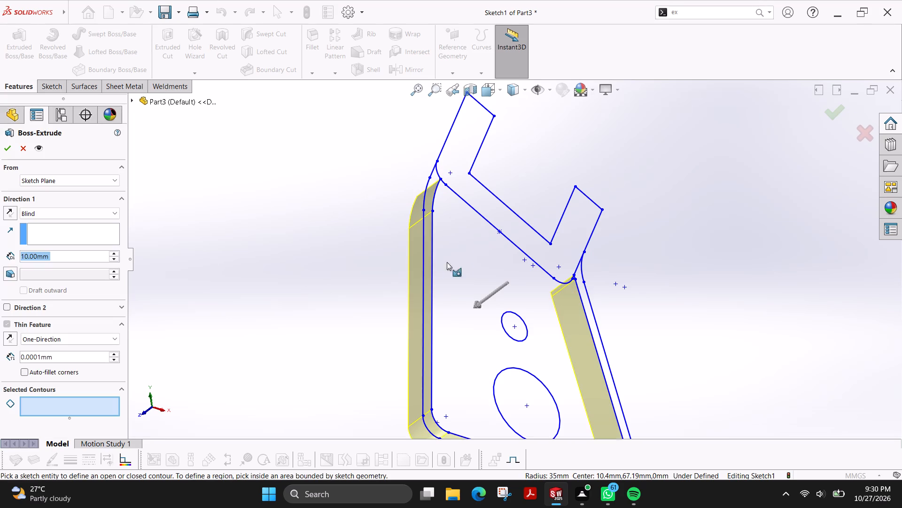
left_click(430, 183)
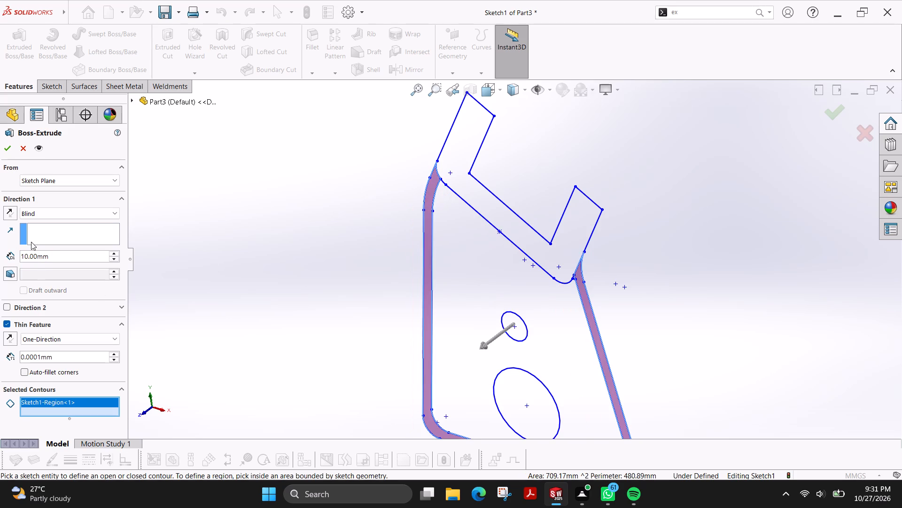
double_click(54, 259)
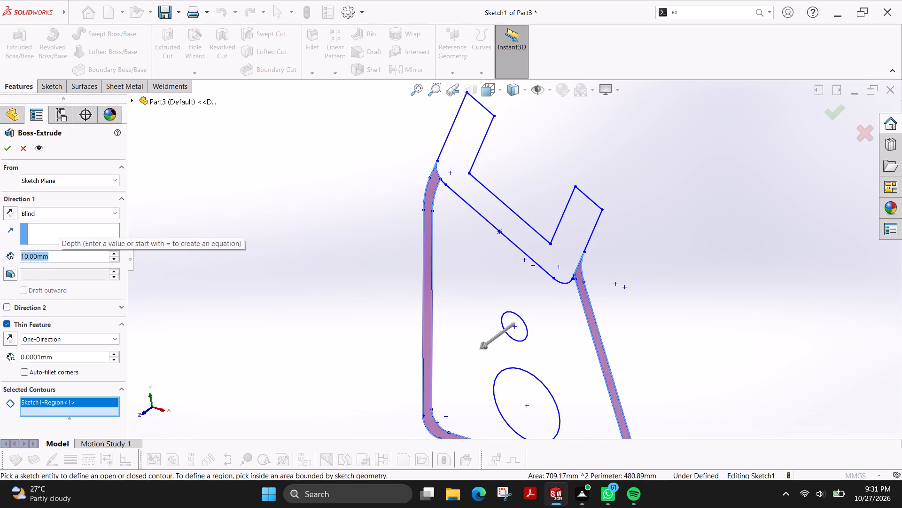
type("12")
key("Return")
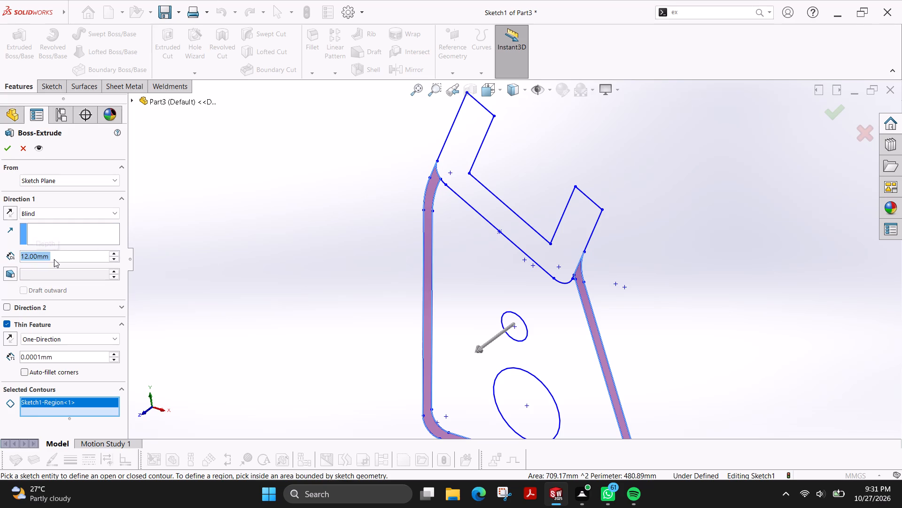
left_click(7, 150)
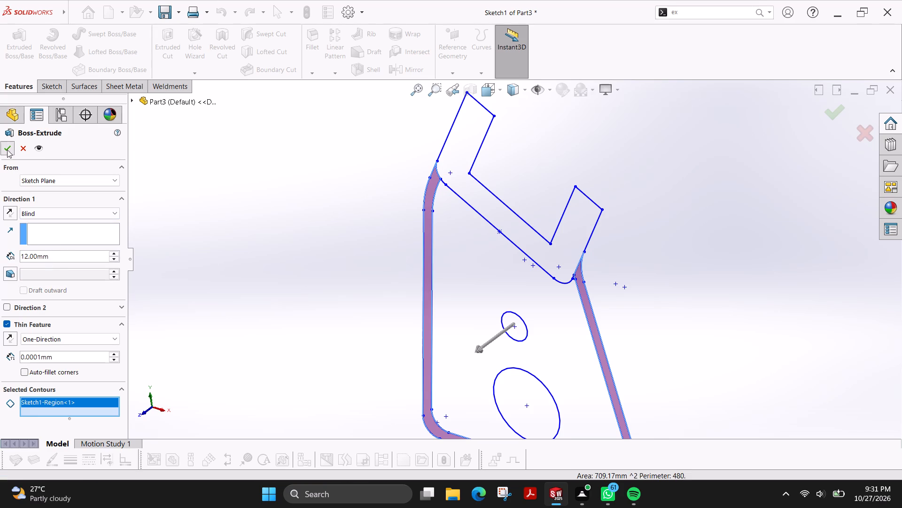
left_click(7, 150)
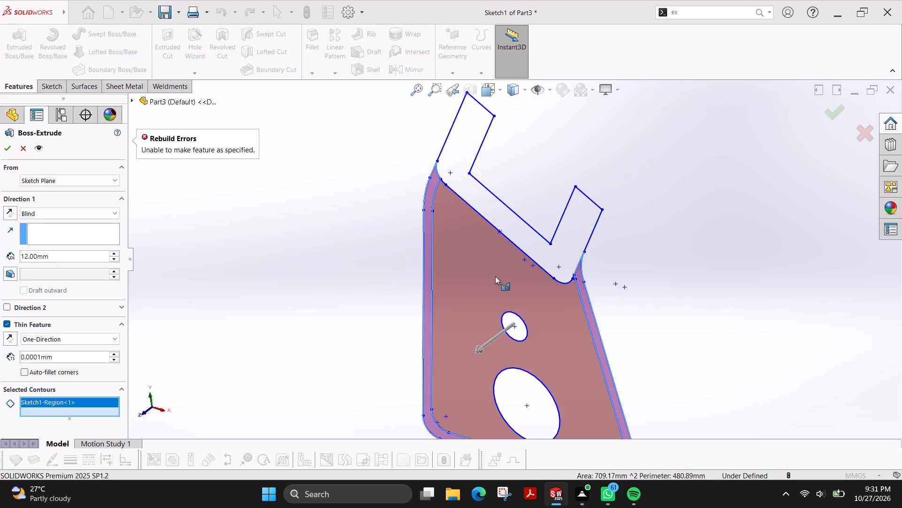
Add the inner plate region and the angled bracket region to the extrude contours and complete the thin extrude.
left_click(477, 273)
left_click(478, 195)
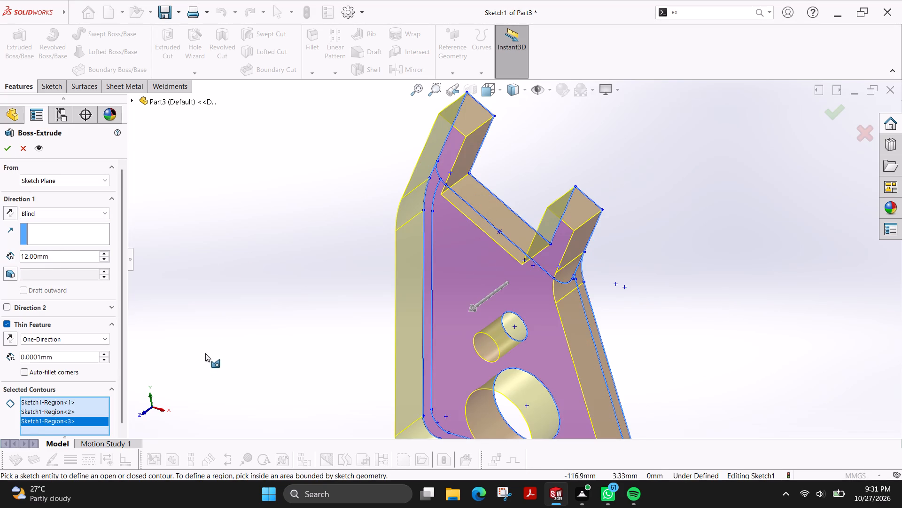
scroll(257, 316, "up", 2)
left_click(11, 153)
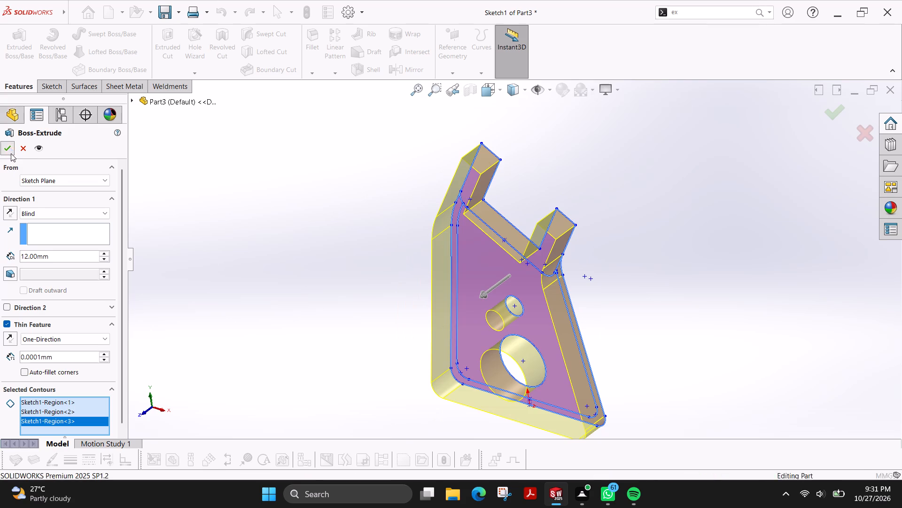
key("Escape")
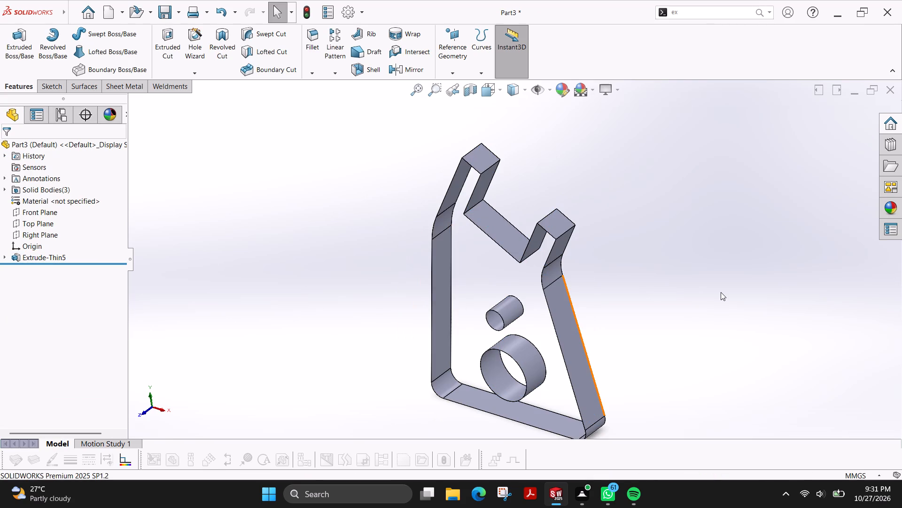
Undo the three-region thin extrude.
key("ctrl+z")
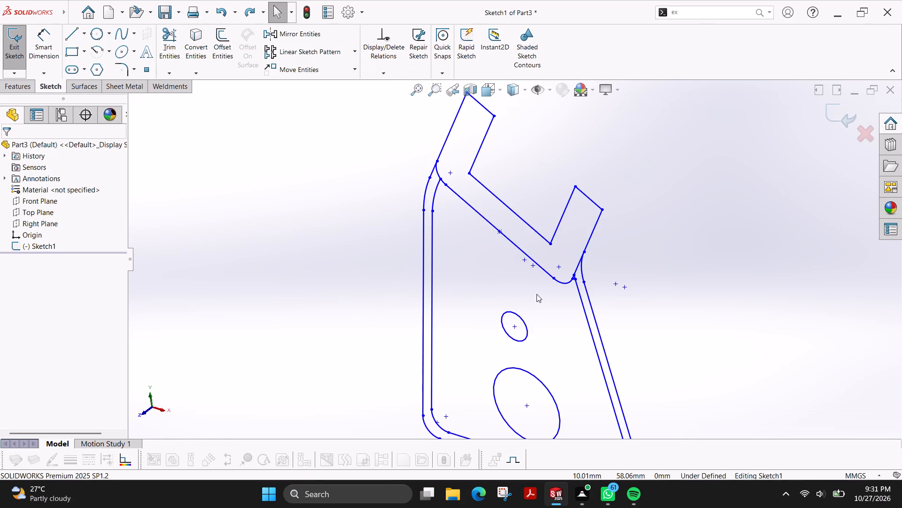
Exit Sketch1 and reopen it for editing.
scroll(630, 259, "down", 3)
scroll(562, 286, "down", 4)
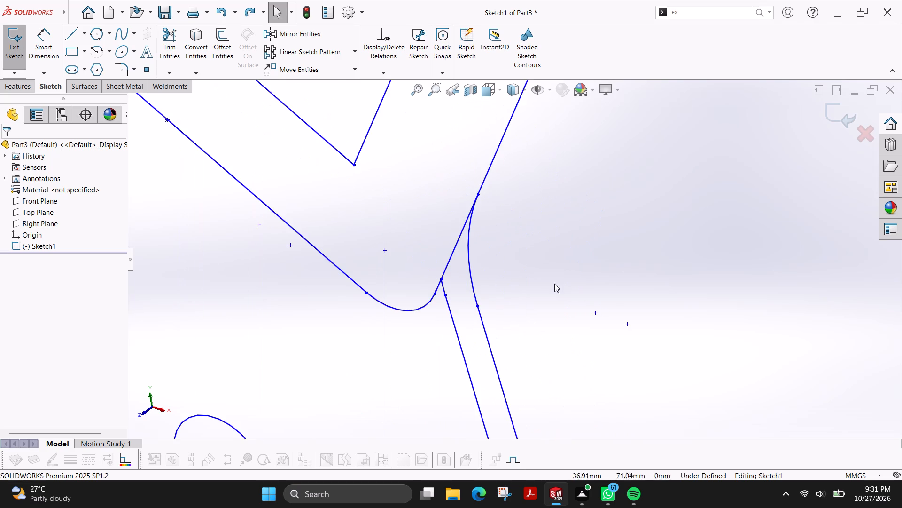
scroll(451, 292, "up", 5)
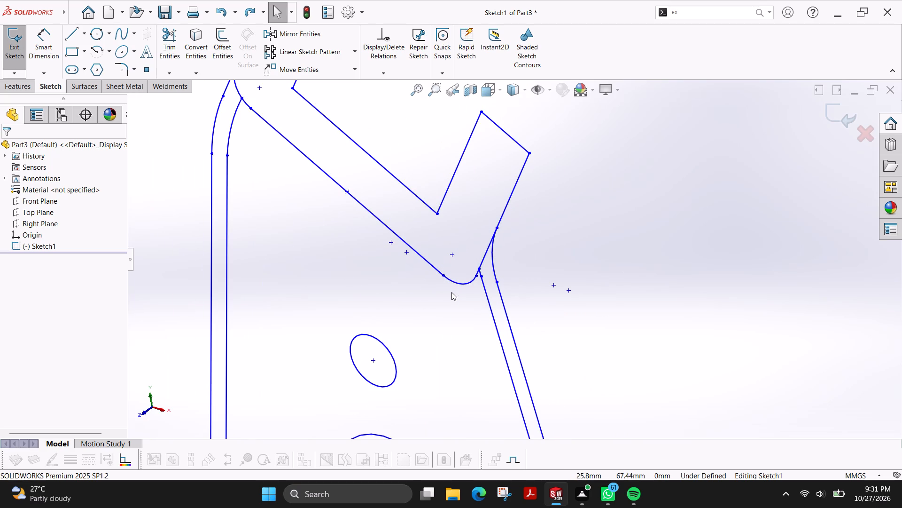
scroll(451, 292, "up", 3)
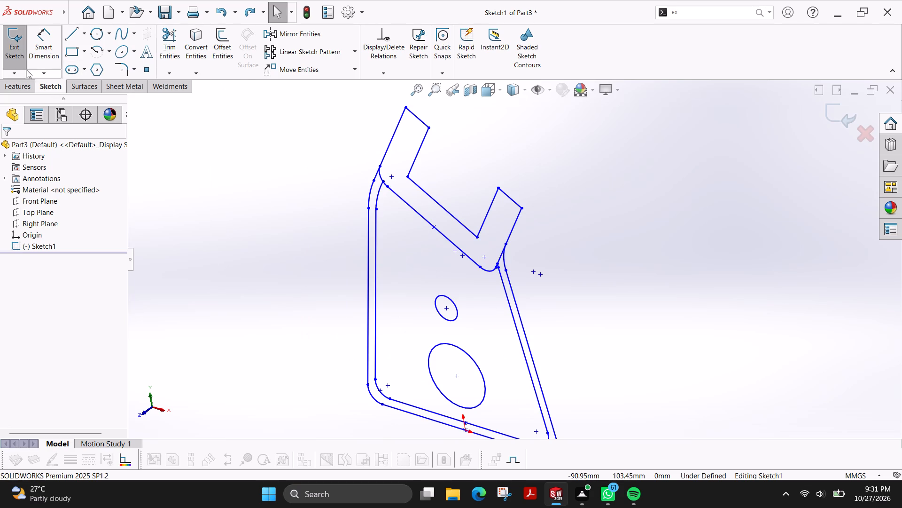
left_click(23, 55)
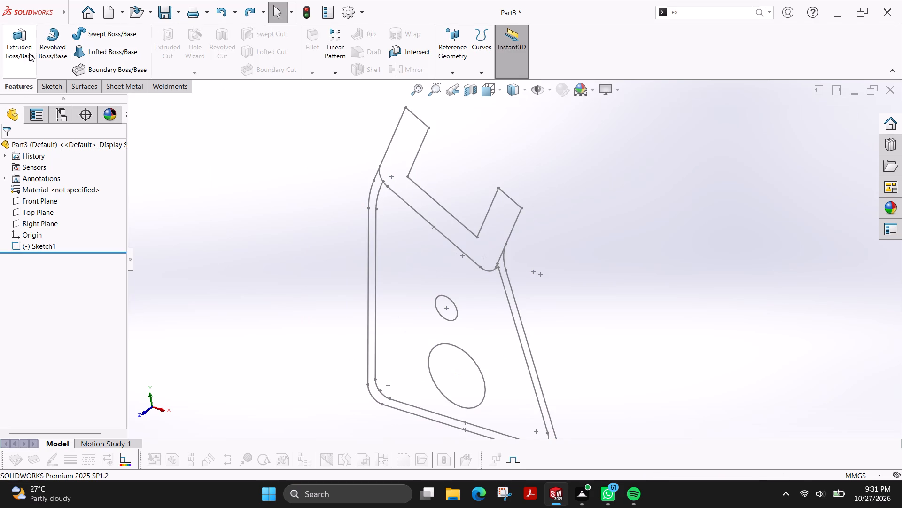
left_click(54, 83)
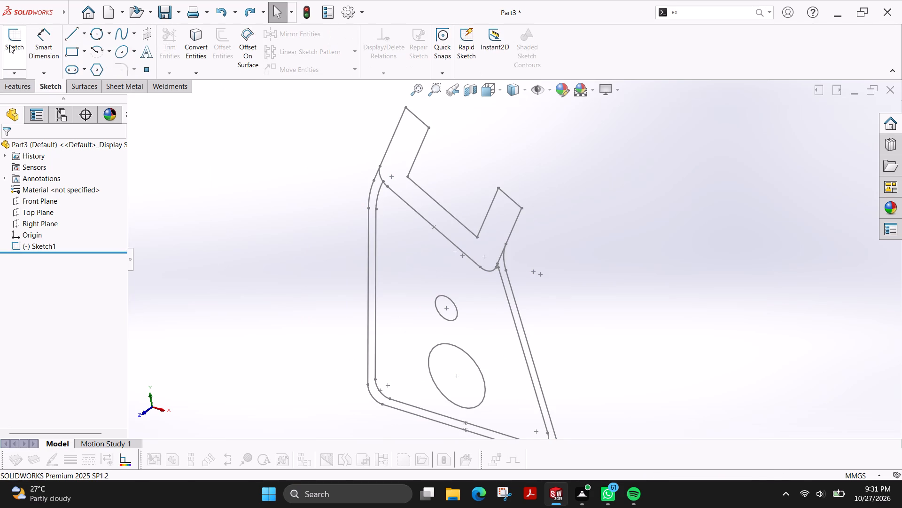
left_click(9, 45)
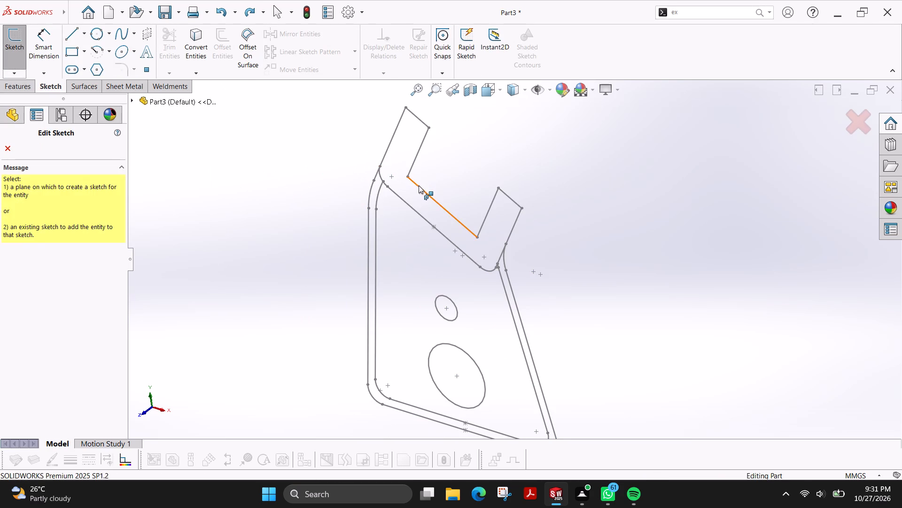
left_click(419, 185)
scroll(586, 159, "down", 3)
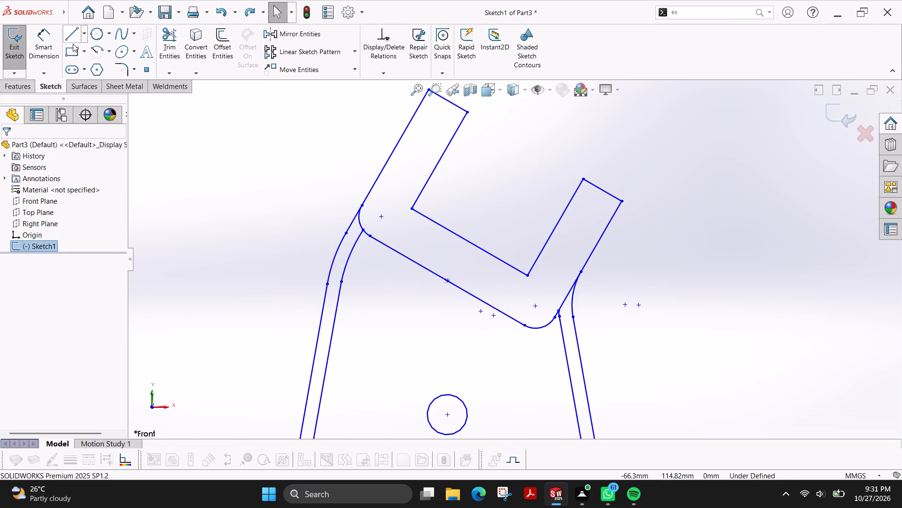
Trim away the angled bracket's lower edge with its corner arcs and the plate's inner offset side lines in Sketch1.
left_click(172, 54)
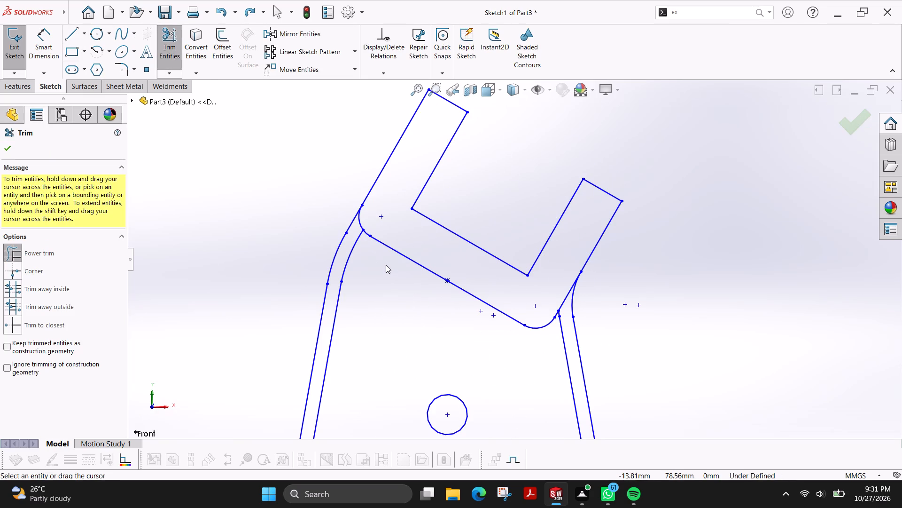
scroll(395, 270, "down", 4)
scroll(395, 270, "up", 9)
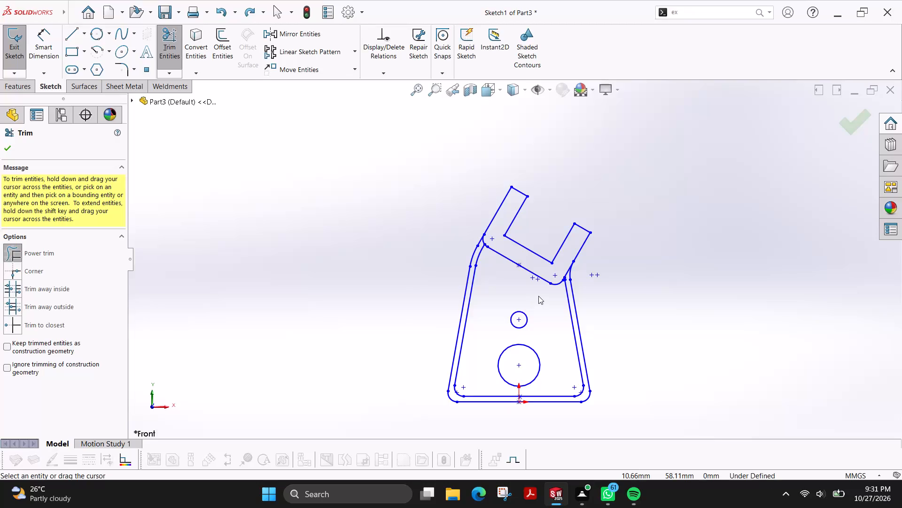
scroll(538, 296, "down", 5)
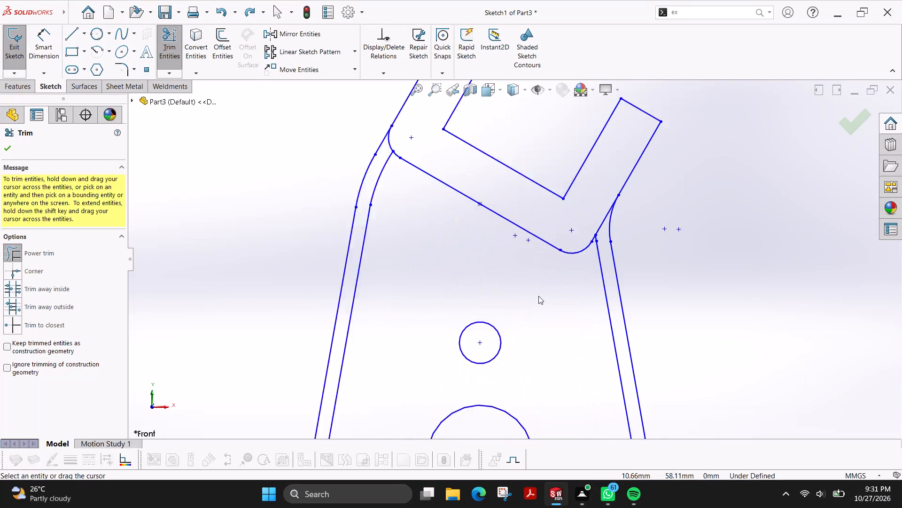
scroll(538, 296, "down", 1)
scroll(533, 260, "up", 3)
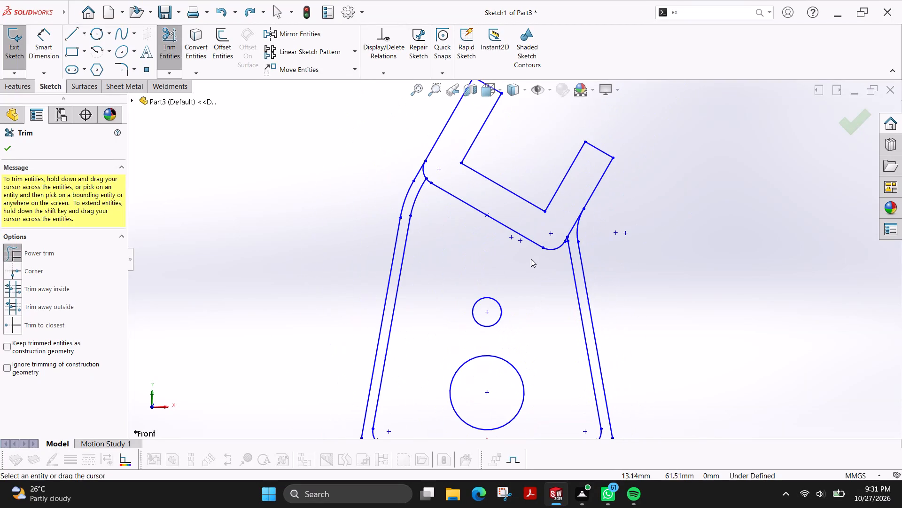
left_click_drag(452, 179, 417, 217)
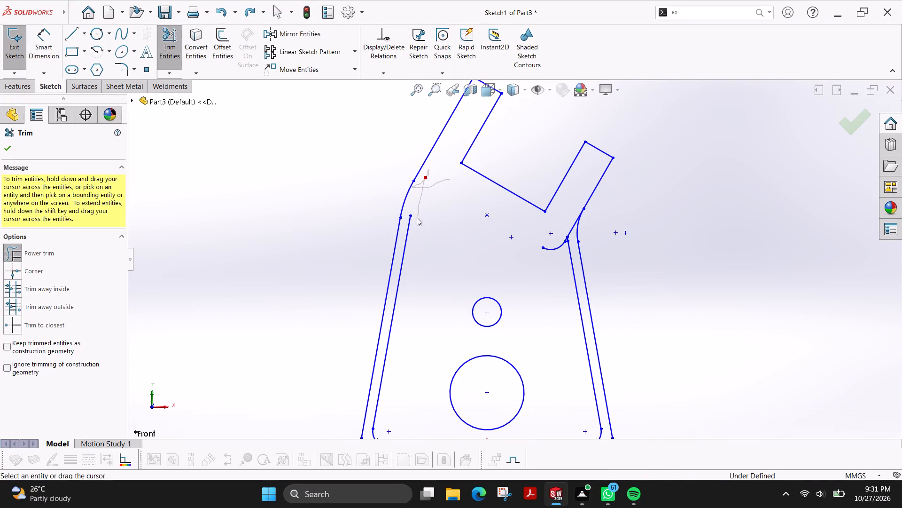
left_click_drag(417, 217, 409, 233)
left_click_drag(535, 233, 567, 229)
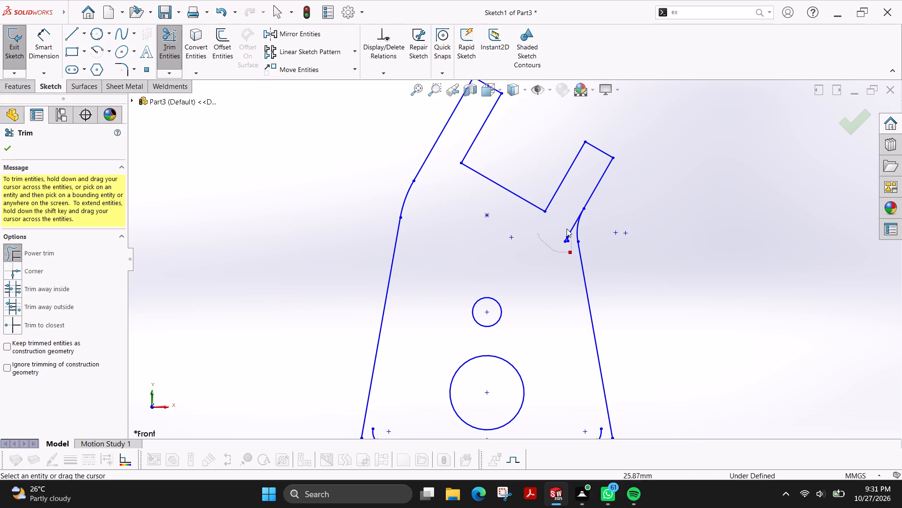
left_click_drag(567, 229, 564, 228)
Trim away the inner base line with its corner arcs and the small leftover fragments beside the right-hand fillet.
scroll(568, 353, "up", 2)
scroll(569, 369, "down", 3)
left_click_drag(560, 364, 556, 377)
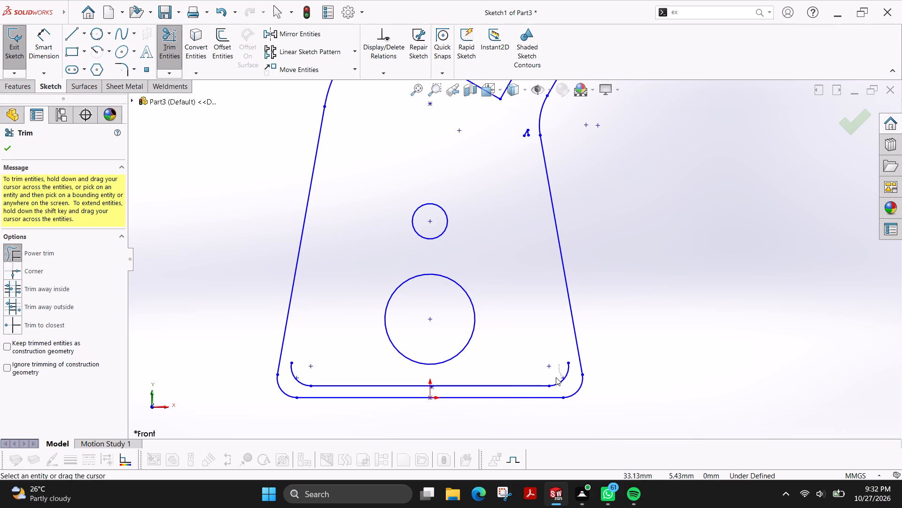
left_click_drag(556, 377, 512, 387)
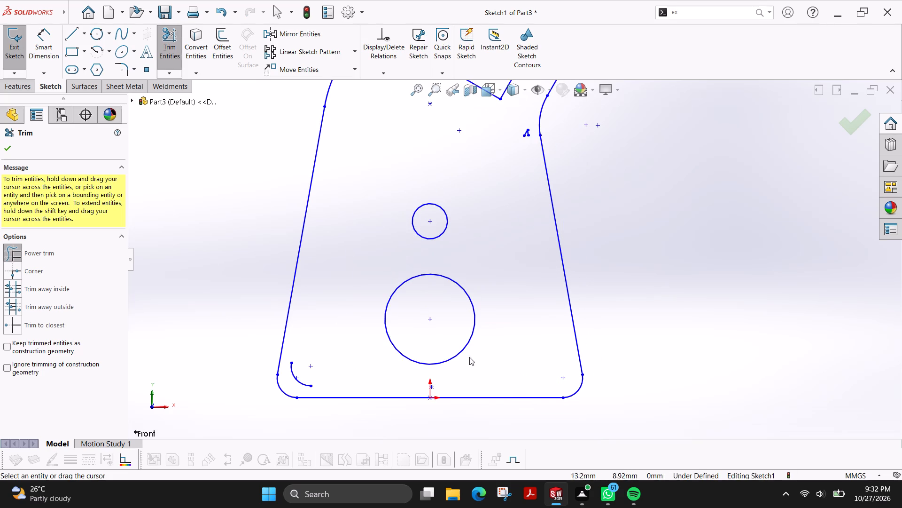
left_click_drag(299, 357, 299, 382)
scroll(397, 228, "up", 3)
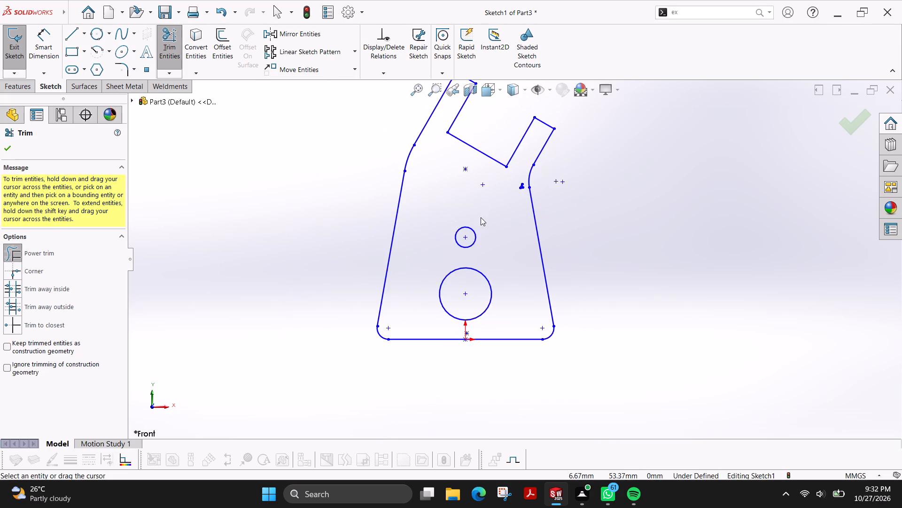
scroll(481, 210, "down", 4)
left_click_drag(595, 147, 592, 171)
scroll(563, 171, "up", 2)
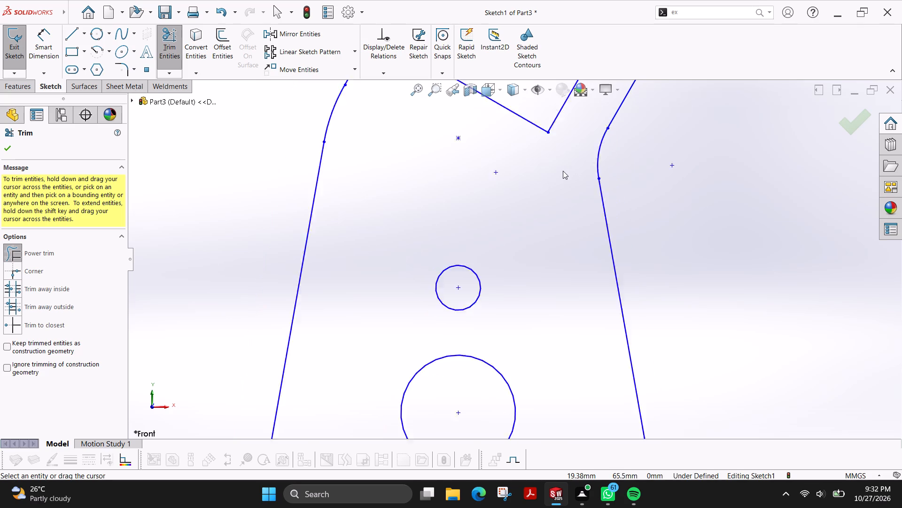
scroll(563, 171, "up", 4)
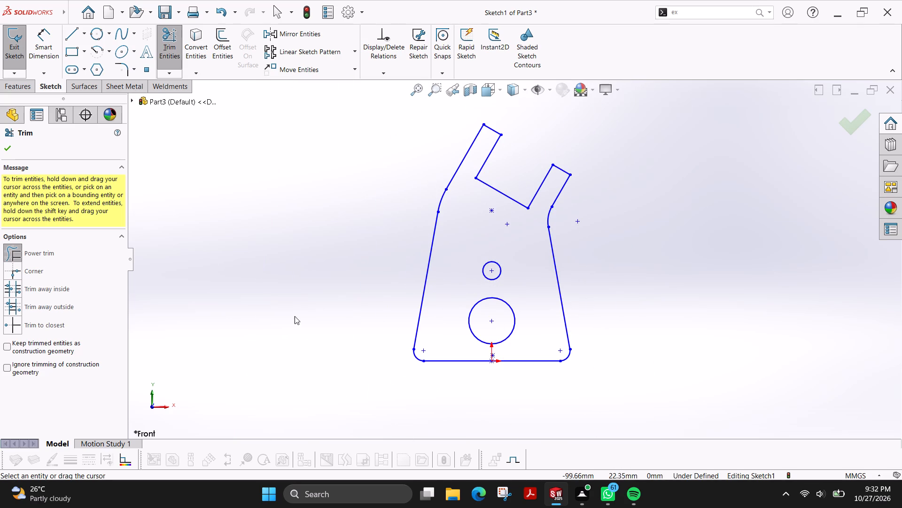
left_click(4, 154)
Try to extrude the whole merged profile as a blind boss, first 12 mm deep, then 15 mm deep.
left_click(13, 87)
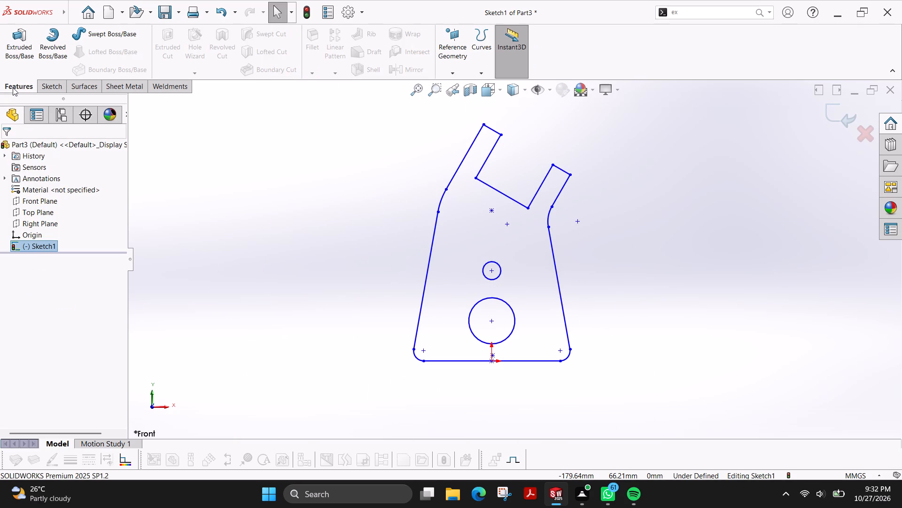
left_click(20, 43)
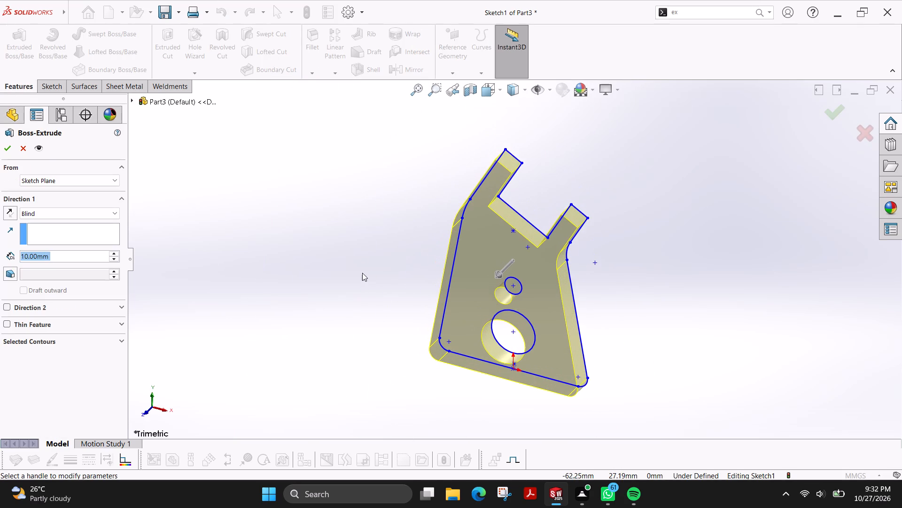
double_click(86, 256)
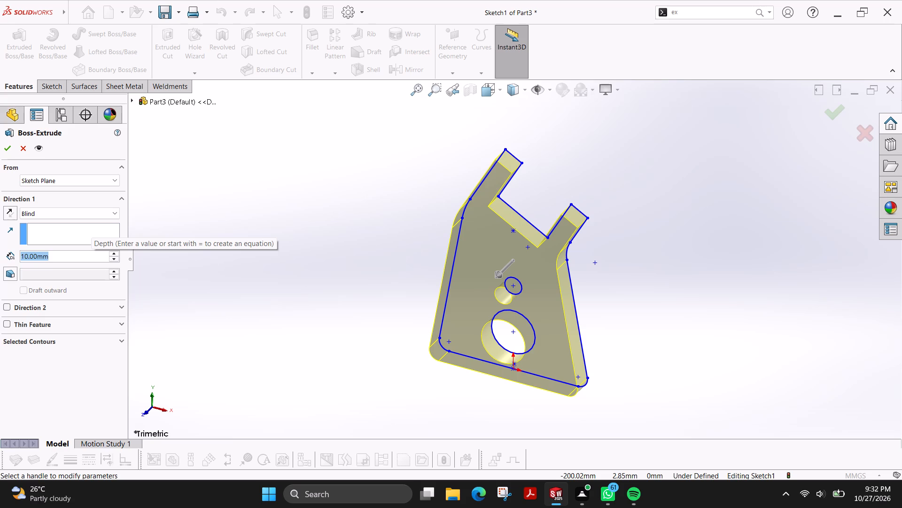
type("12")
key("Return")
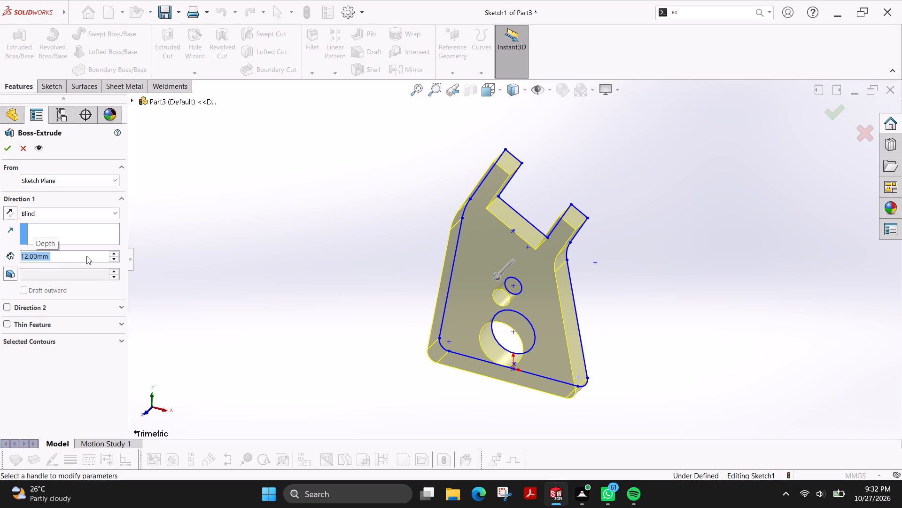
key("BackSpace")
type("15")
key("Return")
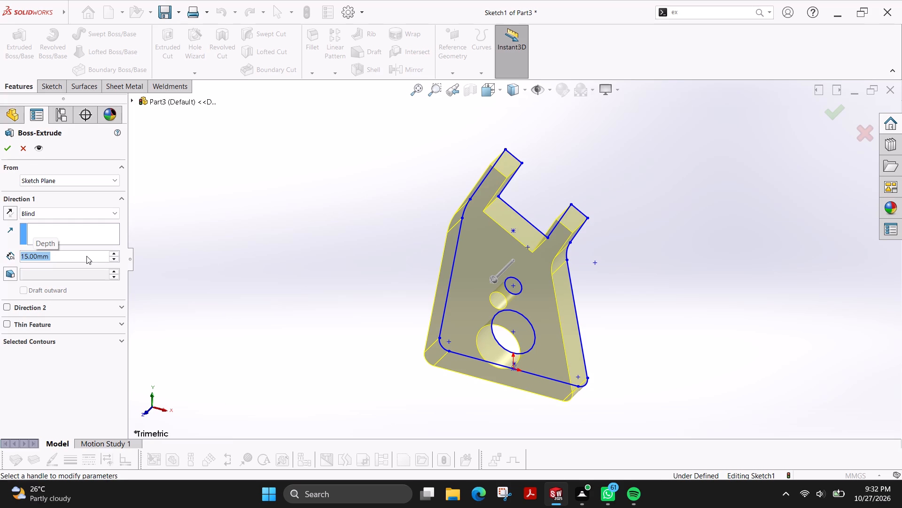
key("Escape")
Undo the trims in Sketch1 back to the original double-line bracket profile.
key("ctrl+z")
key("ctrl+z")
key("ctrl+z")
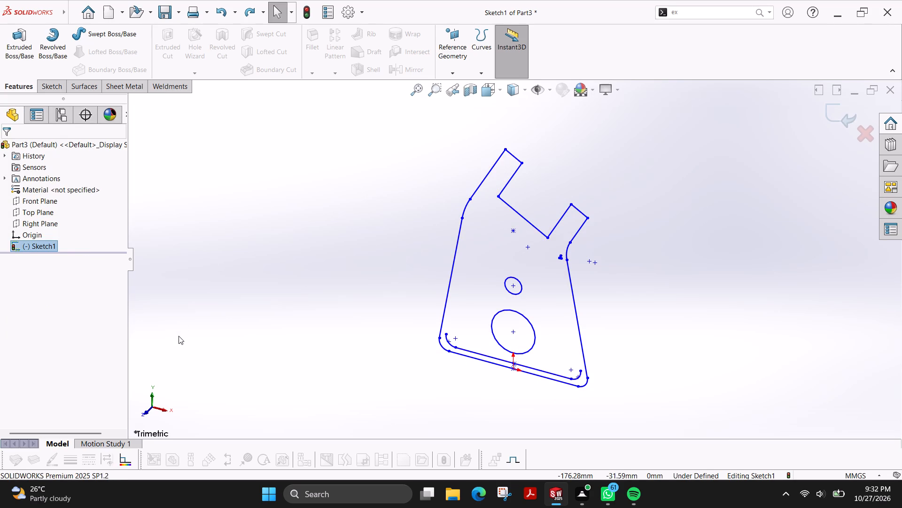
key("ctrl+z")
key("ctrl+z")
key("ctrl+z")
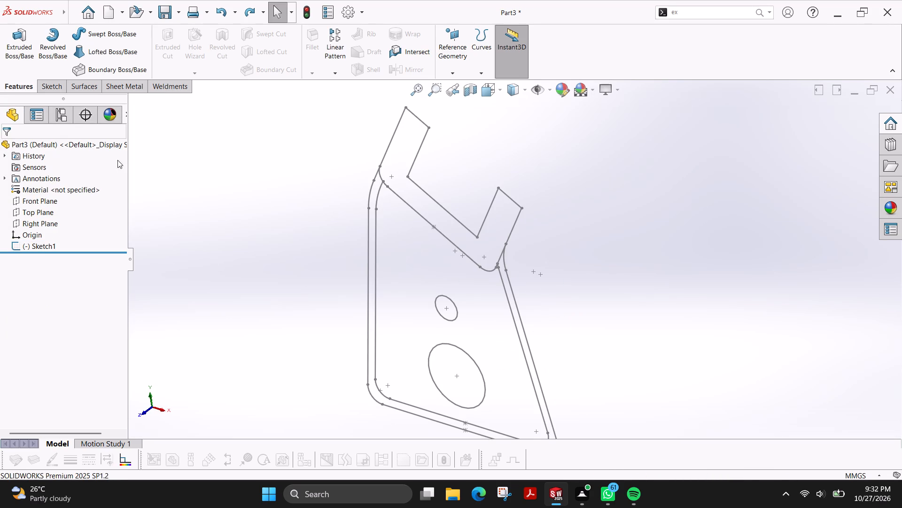
Reopen Sketch1 and trim away the plate's inner offset side lines and upper arcs, keeping the angled bracket's lower edge.
left_click(49, 85)
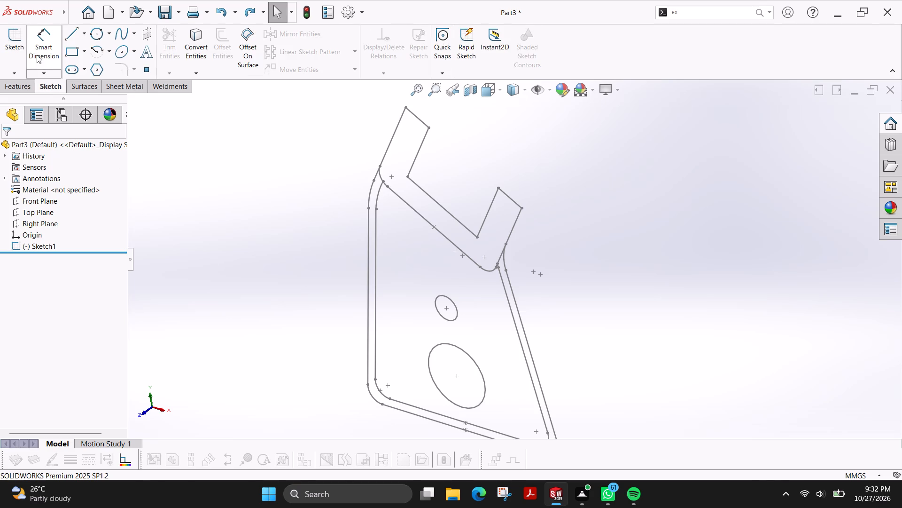
left_click(25, 48)
left_click(424, 219)
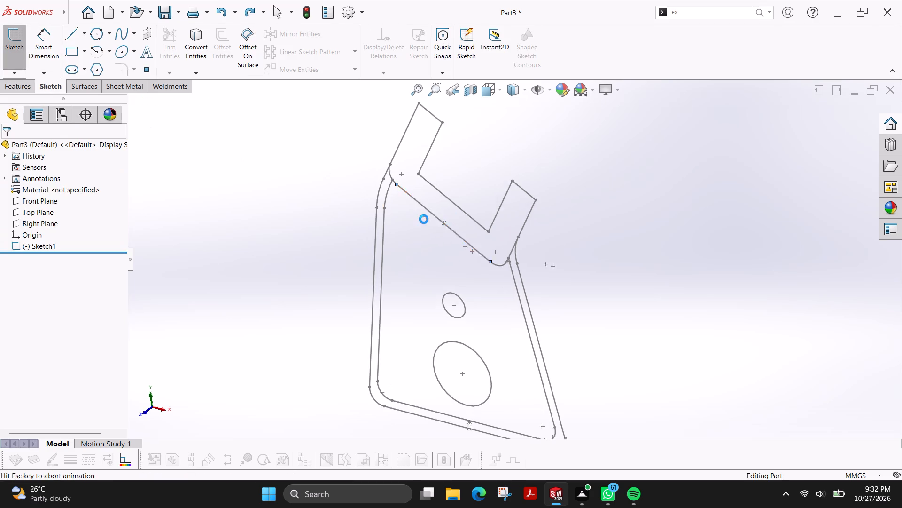
scroll(500, 222, "down", 2)
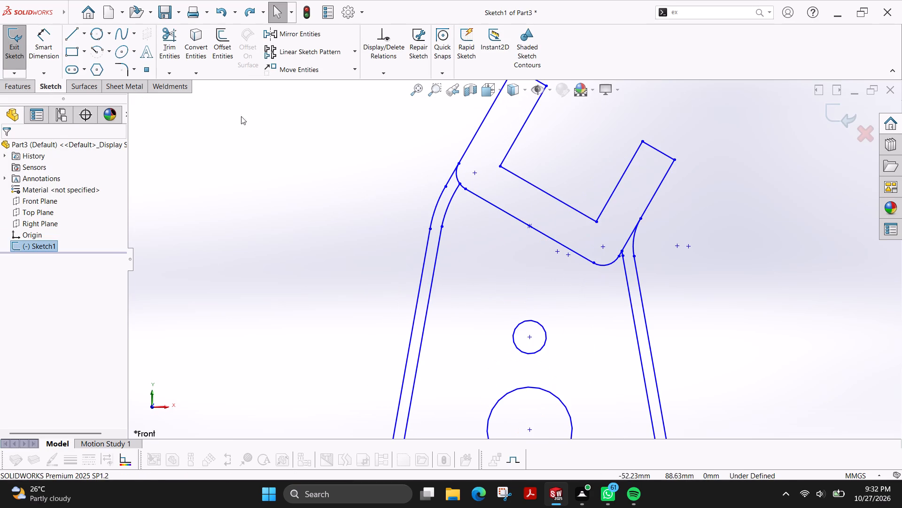
left_click(169, 44)
left_click_drag(452, 216, 445, 220)
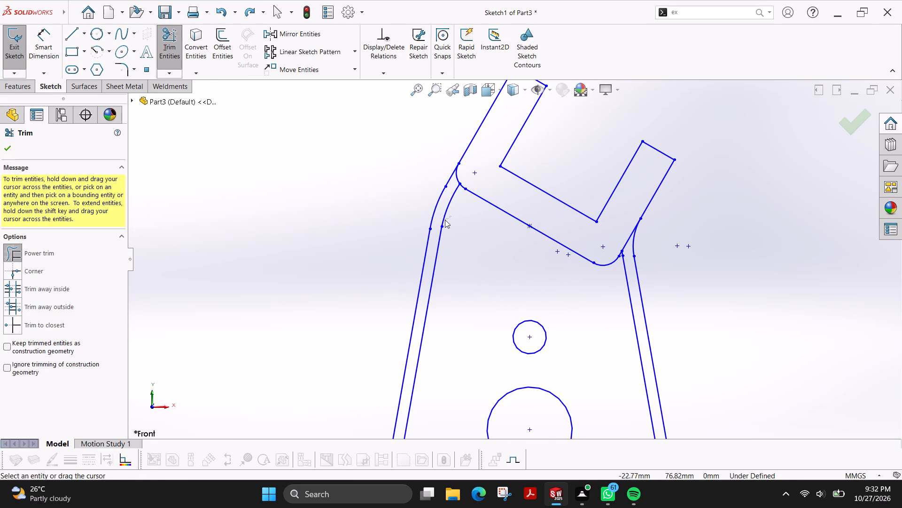
left_click_drag(445, 220, 433, 289)
left_click_drag(608, 290, 625, 286)
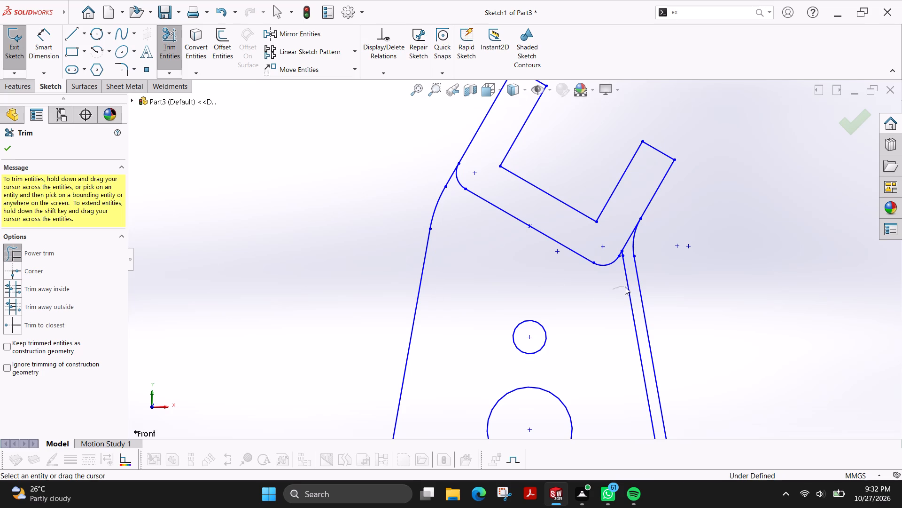
left_click_drag(625, 286, 629, 287)
scroll(627, 271, "down", 9)
left_click_drag(534, 254, 532, 254)
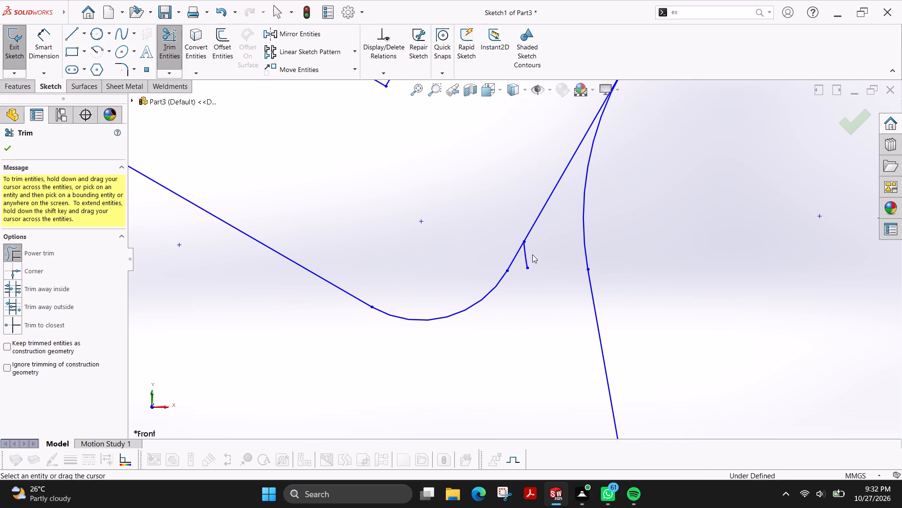
left_click_drag(532, 254, 521, 263)
Trim away the inner offset base line and its two corner arcs at the bottom of the plate.
scroll(512, 329, "up", 12)
scroll(486, 390, "down", 1)
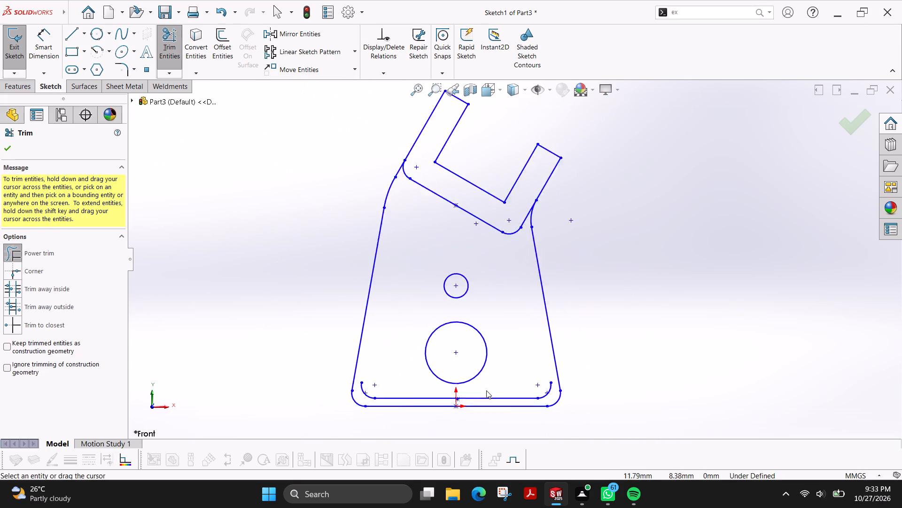
scroll(486, 390, "down", 1)
scroll(364, 390, "down", 3)
left_click_drag(366, 343, 411, 374)
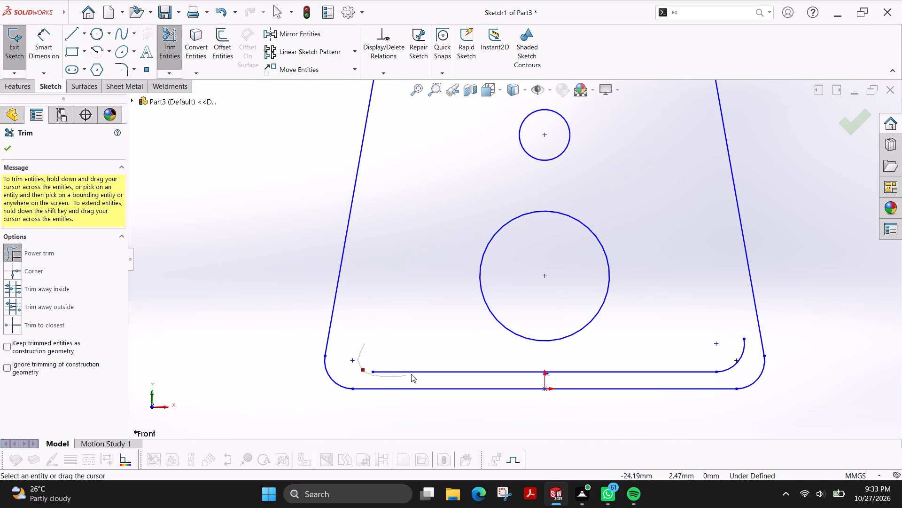
left_click_drag(411, 374, 494, 366)
left_click_drag(741, 368, 716, 351)
scroll(715, 341, "up", 4)
scroll(506, 143, "up", 3)
scroll(510, 143, "down", 1)
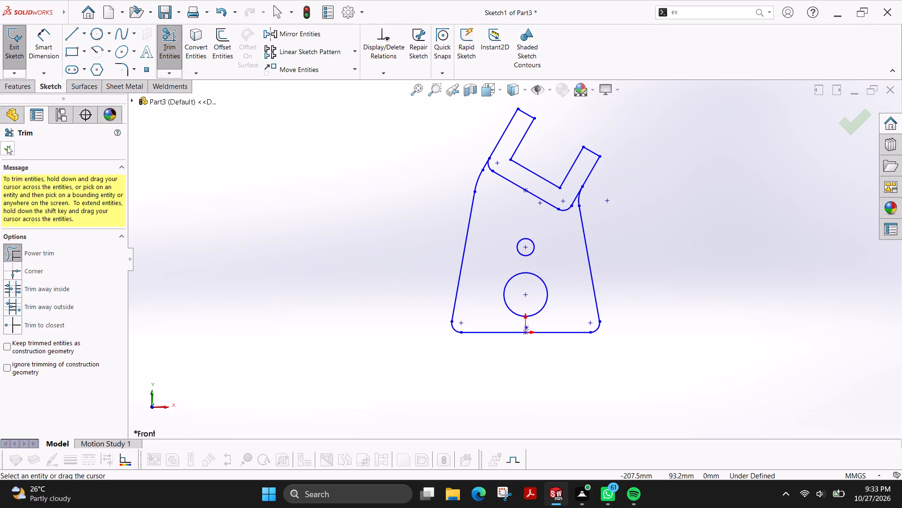
left_click(7, 146)
Extrude only the angled bracket region of Sketch1 as a blind boss 12 mm deep.
left_click(23, 87)
left_click(18, 47)
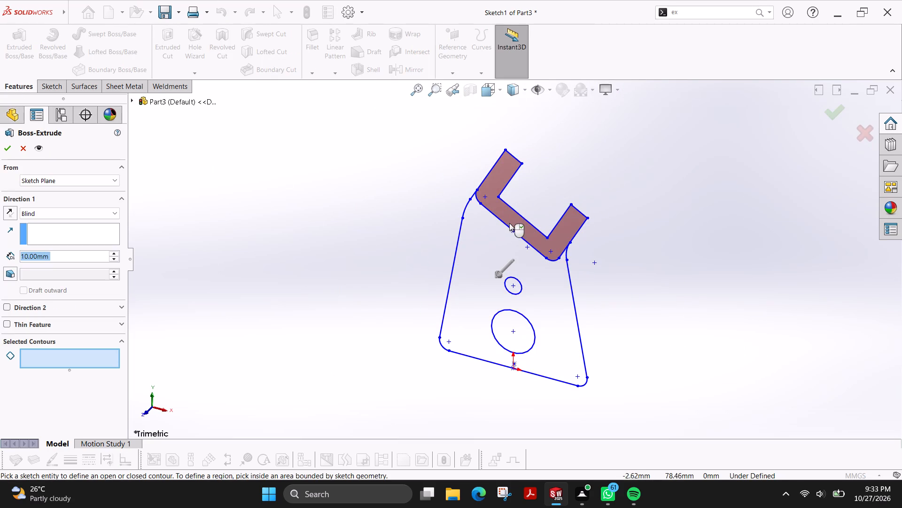
left_click(513, 223)
double_click(55, 257)
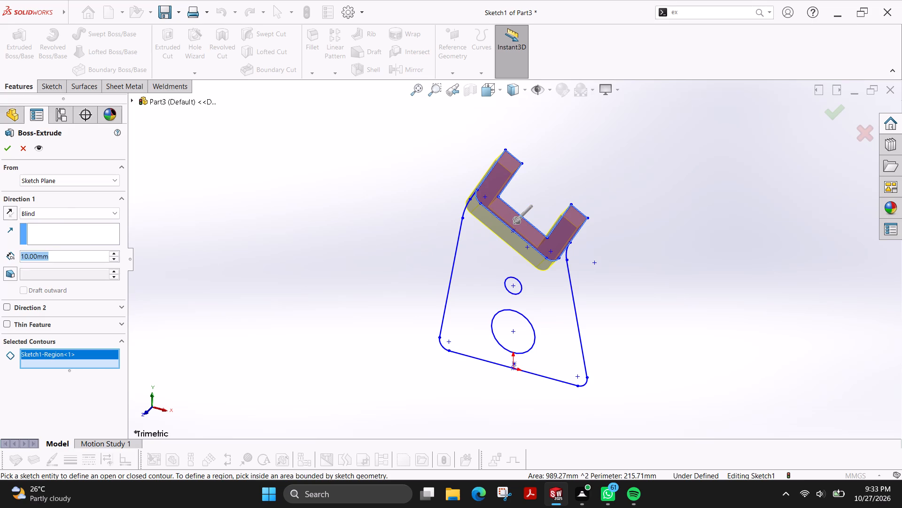
type("12")
key("Return")
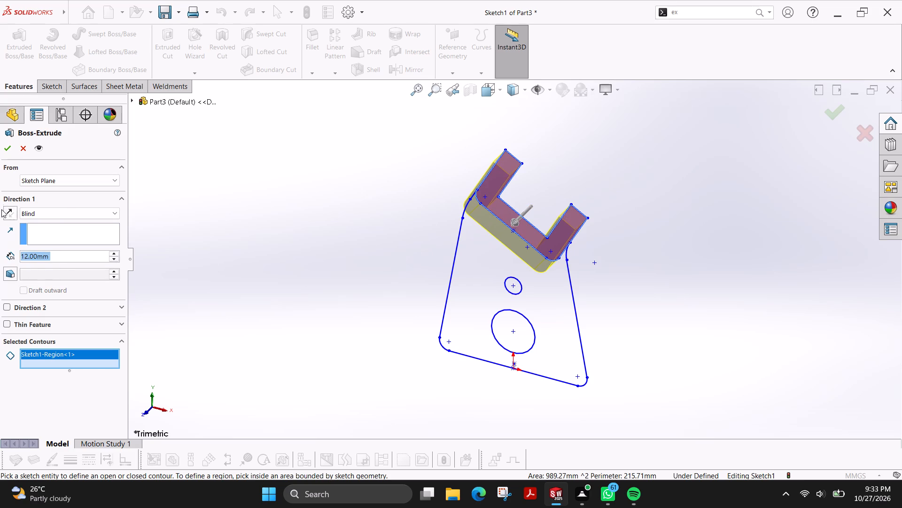
left_click(10, 154)
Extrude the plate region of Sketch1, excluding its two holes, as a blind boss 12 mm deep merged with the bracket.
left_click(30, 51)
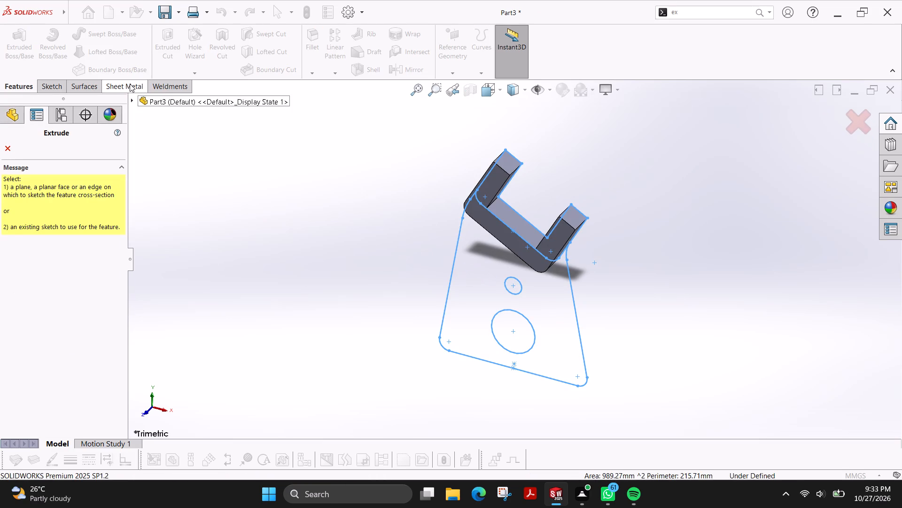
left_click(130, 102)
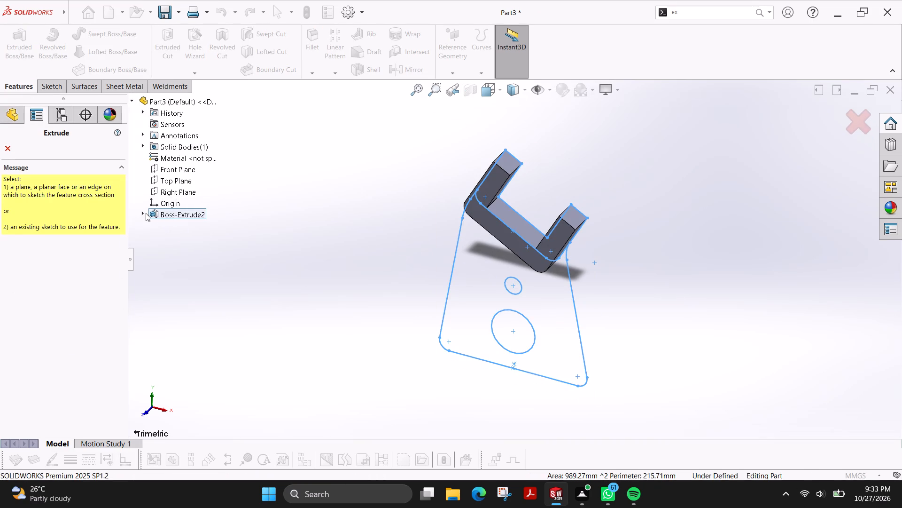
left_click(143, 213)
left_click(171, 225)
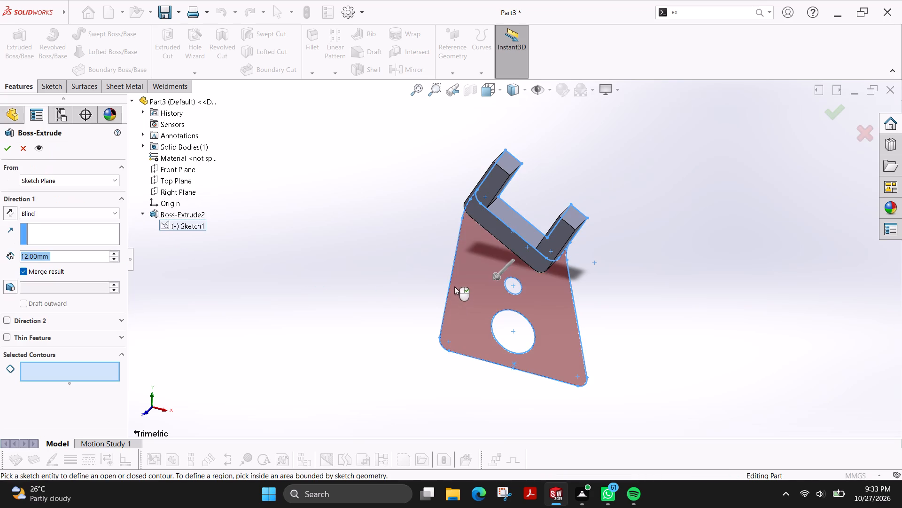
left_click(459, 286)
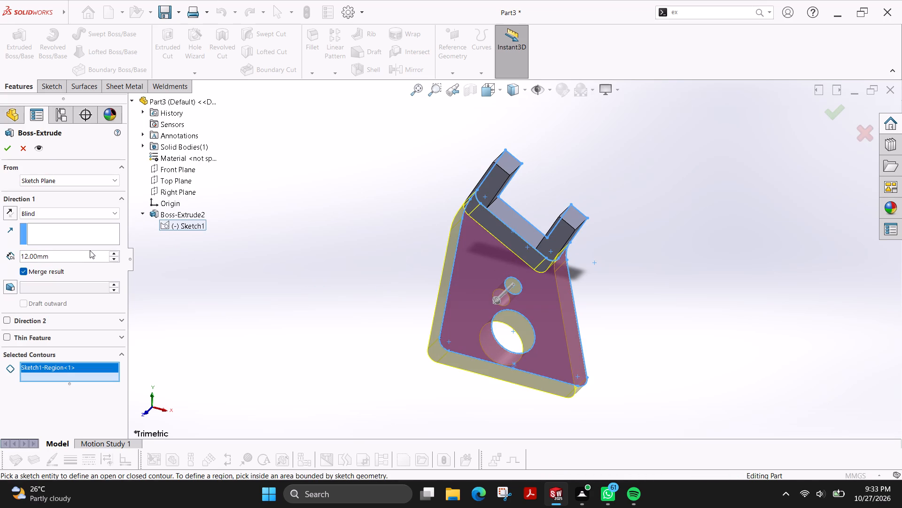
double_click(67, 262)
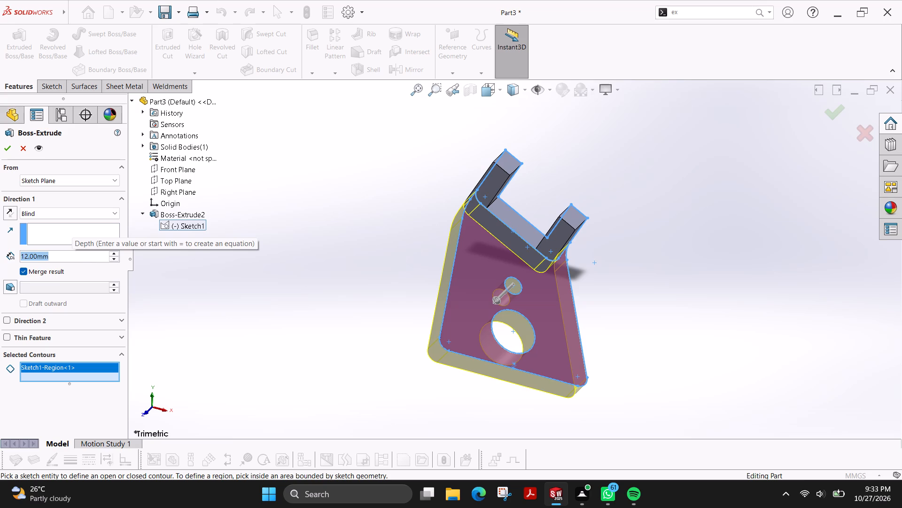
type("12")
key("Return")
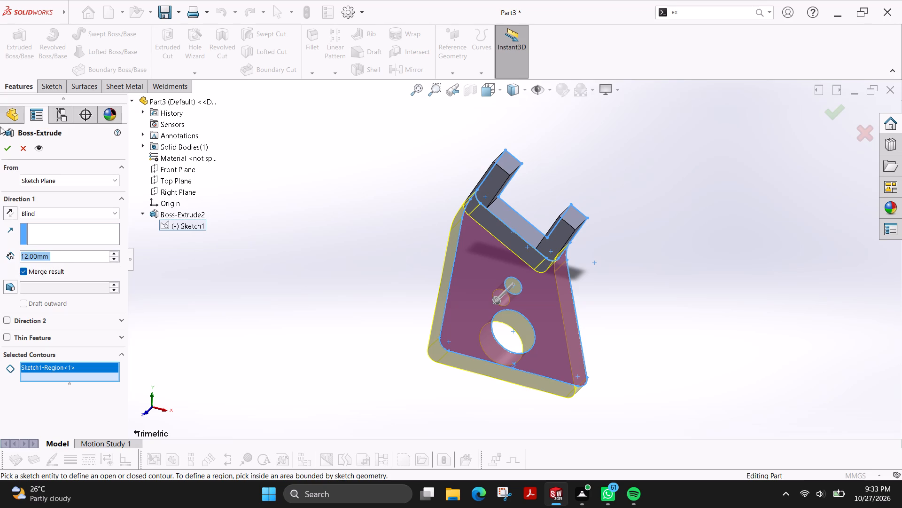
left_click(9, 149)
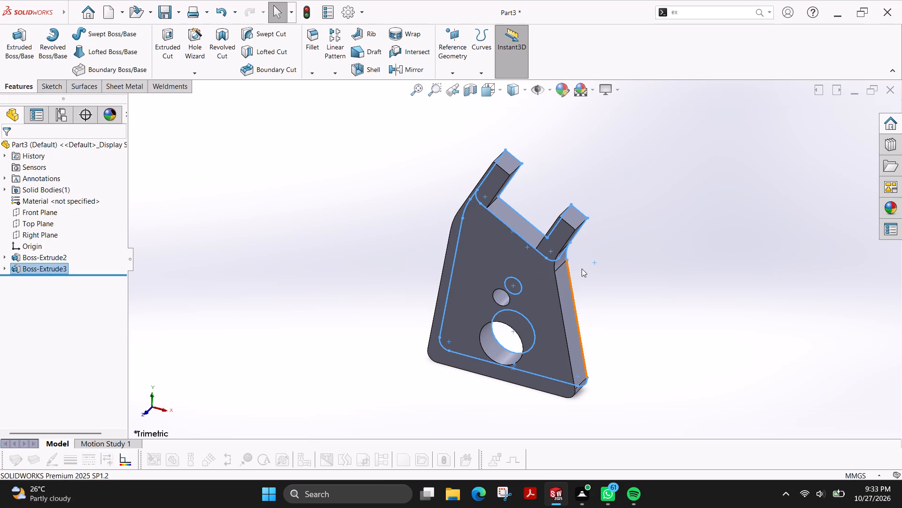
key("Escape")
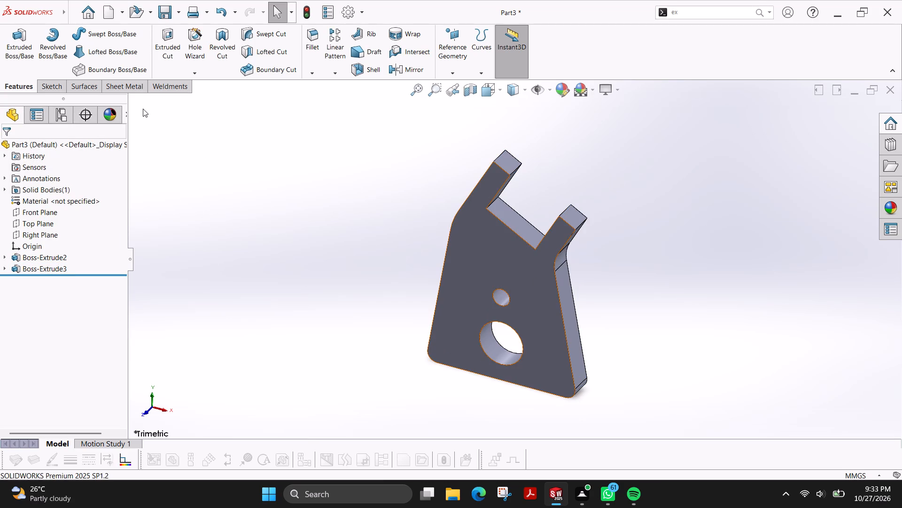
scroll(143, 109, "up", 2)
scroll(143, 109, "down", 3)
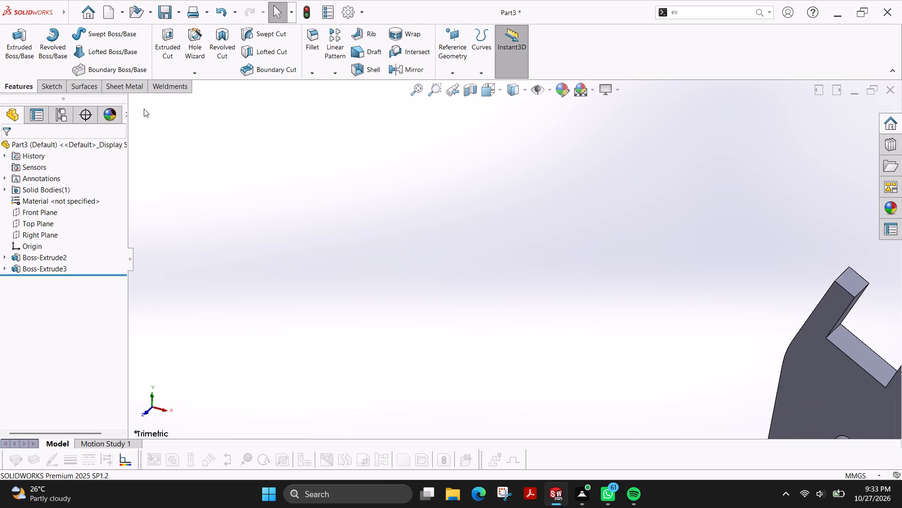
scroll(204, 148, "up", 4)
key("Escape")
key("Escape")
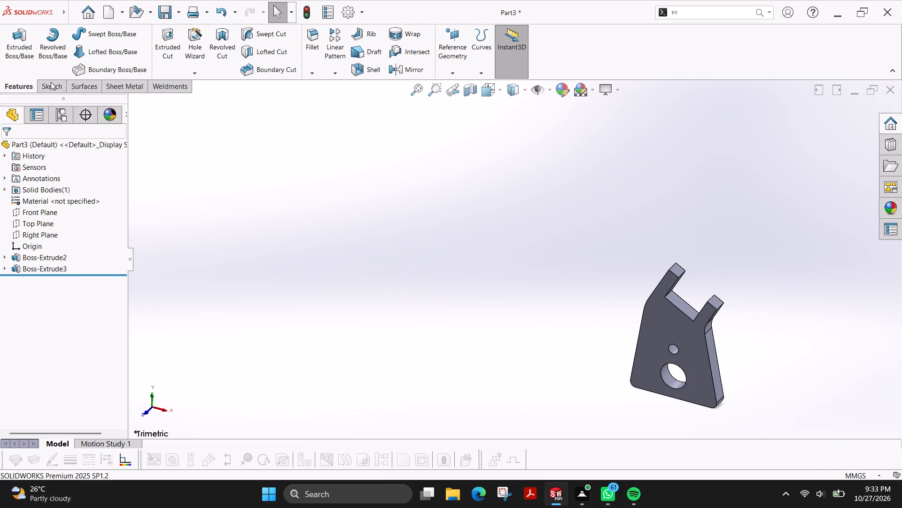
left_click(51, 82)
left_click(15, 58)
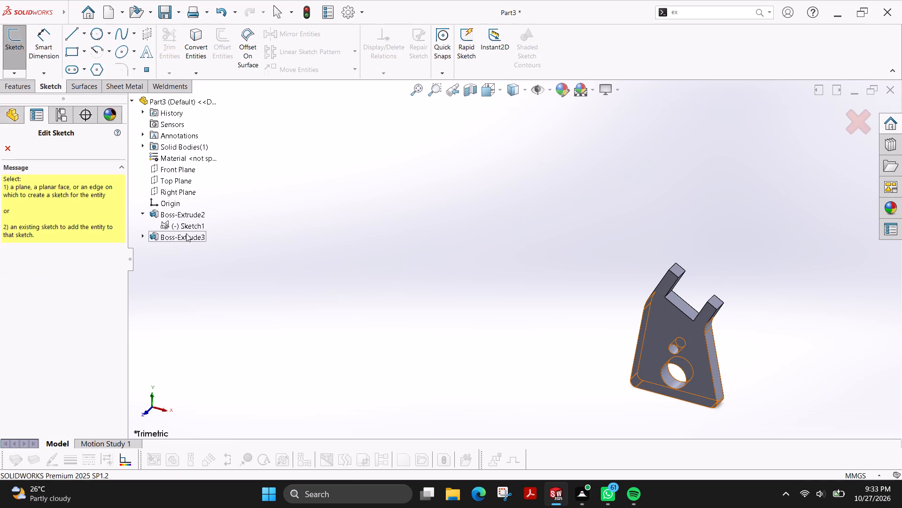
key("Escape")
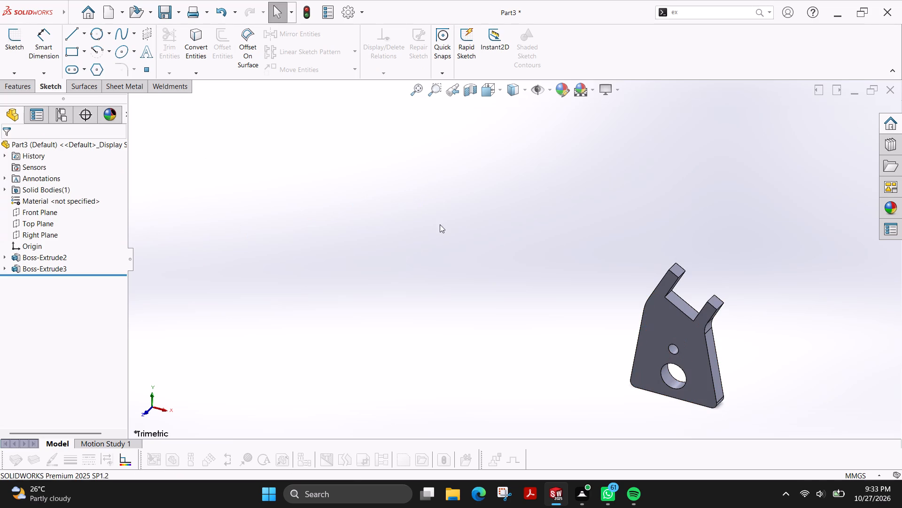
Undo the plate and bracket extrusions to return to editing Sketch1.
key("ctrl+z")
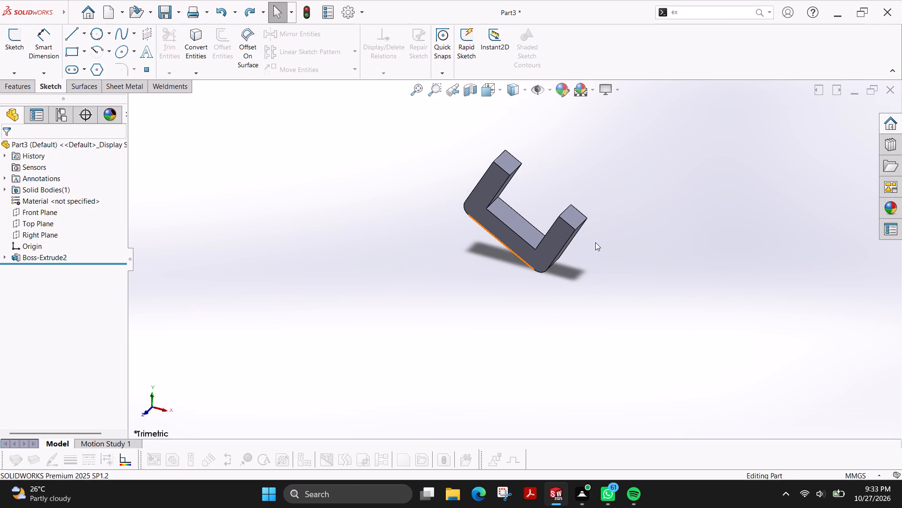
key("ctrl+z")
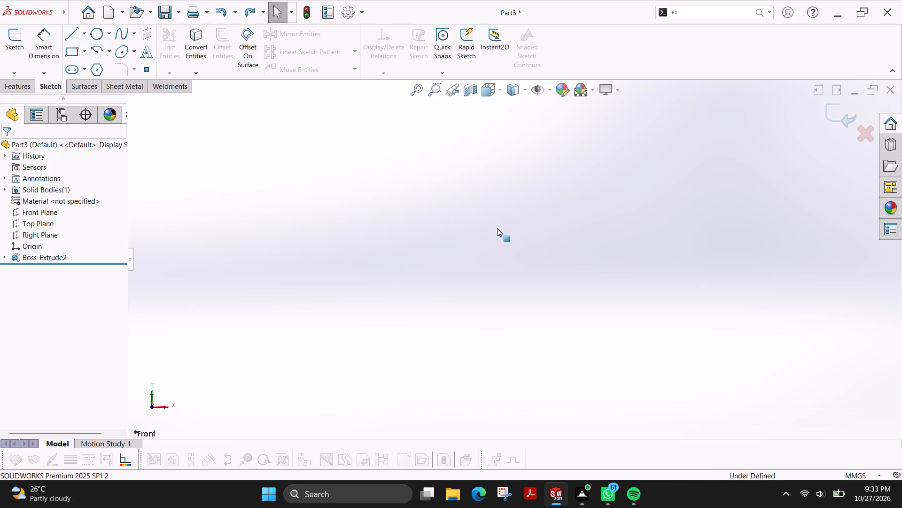
Extrude only the angled bracket region of Sketch1 as a blind boss 15 mm deep.
left_click(8, 88)
left_click(21, 48)
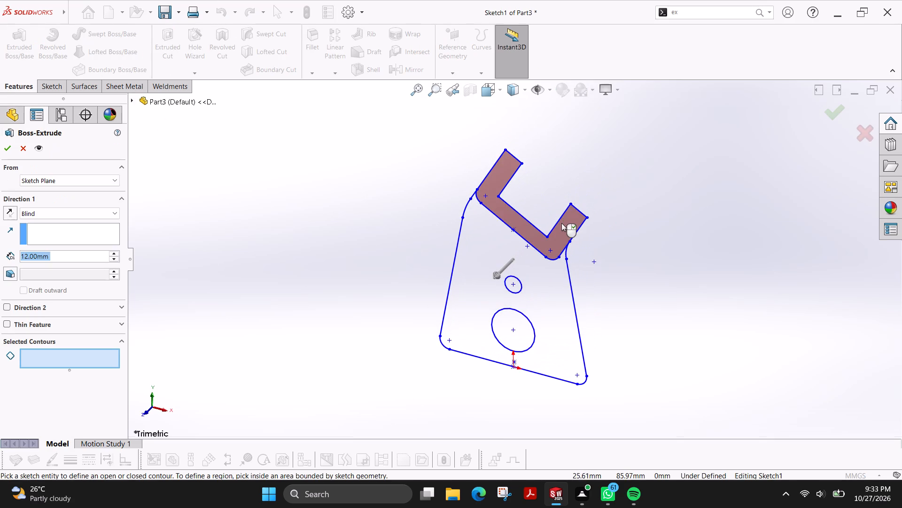
left_click(567, 222)
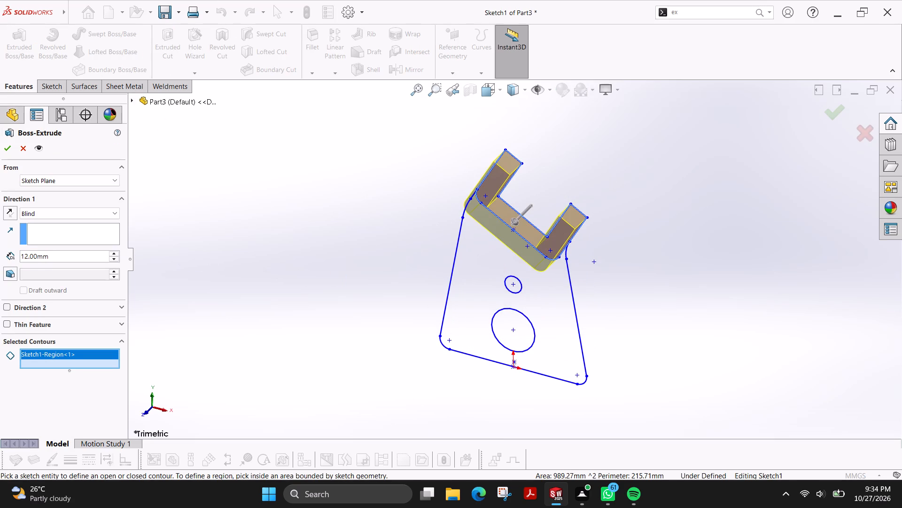
double_click(41, 261)
type("15")
key("Return")
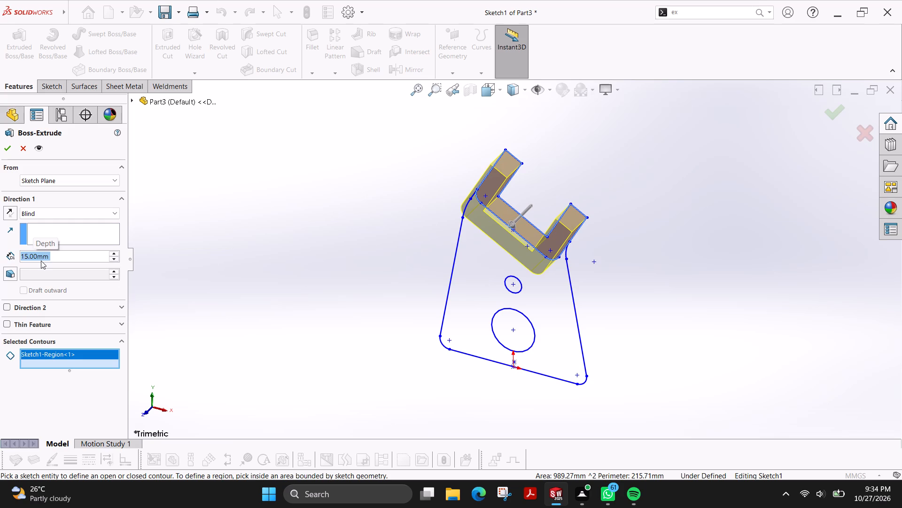
left_click(3, 155)
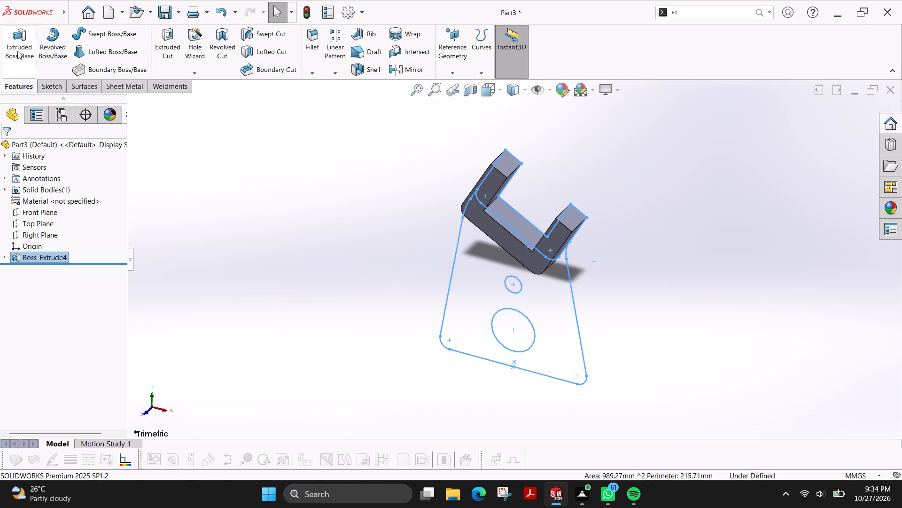
Extrude the plate region of Sketch1, excluding its two holes, as a merged blind boss 12 mm deep.
left_click(17, 51)
left_click(131, 99)
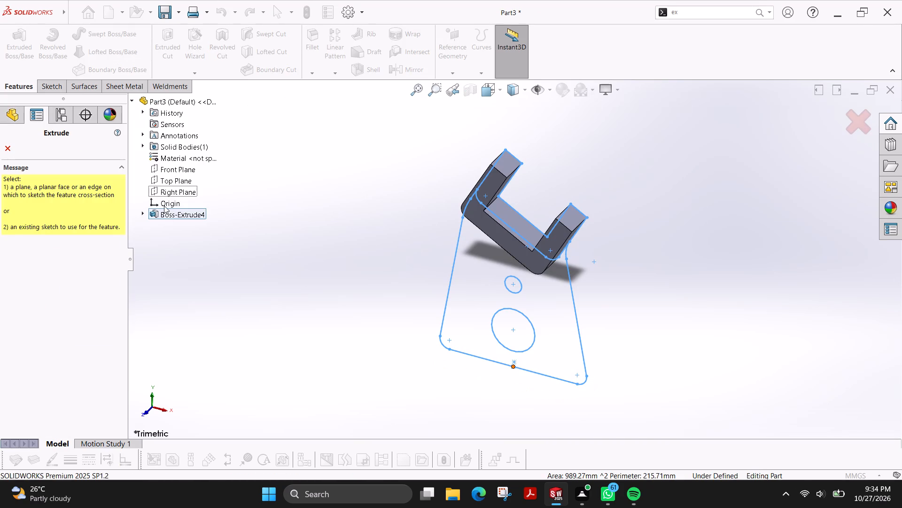
left_click(142, 214)
left_click(168, 229)
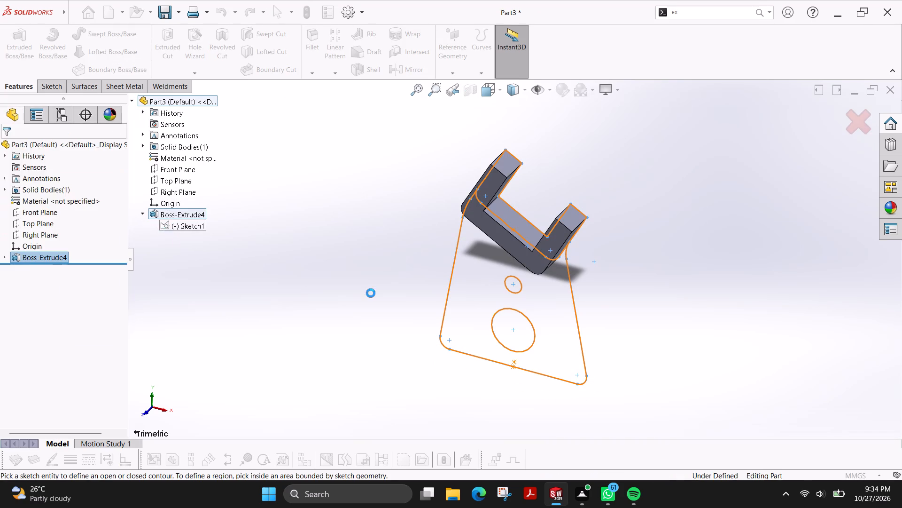
left_click(478, 287)
double_click(70, 258)
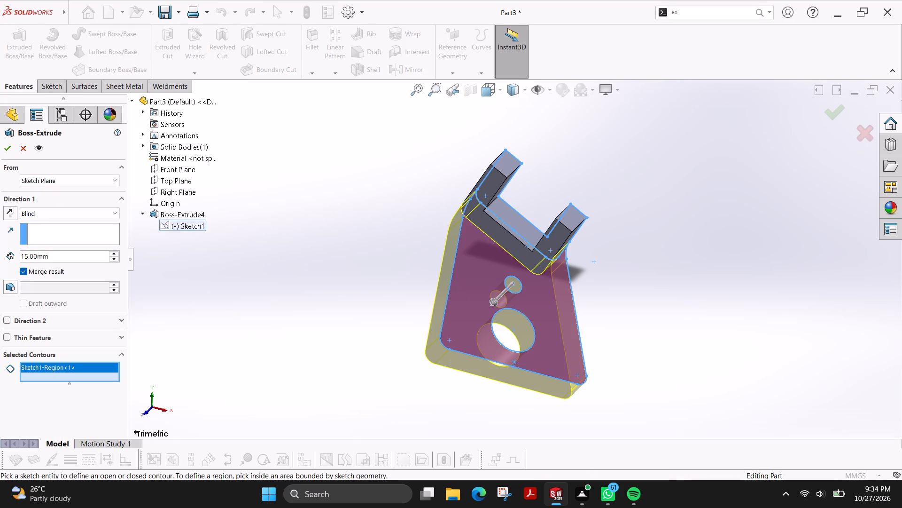
type("12")
key("Return")
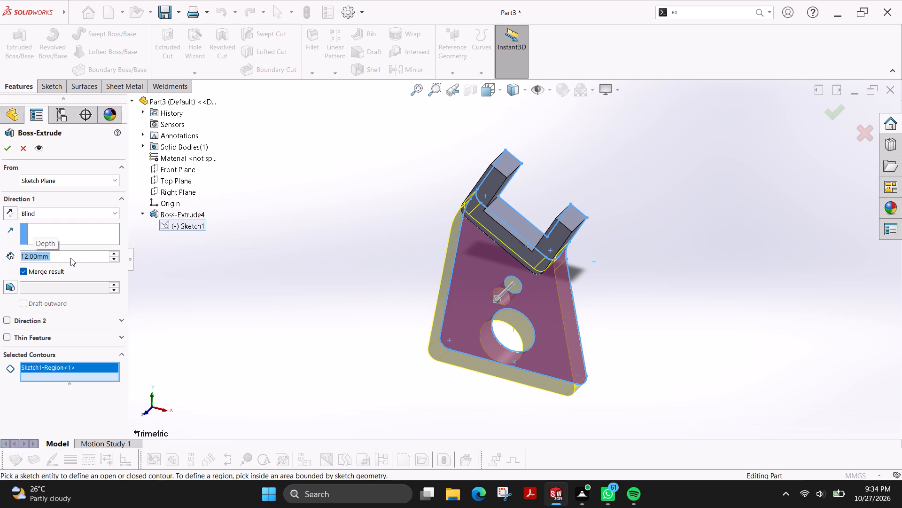
left_click(10, 152)
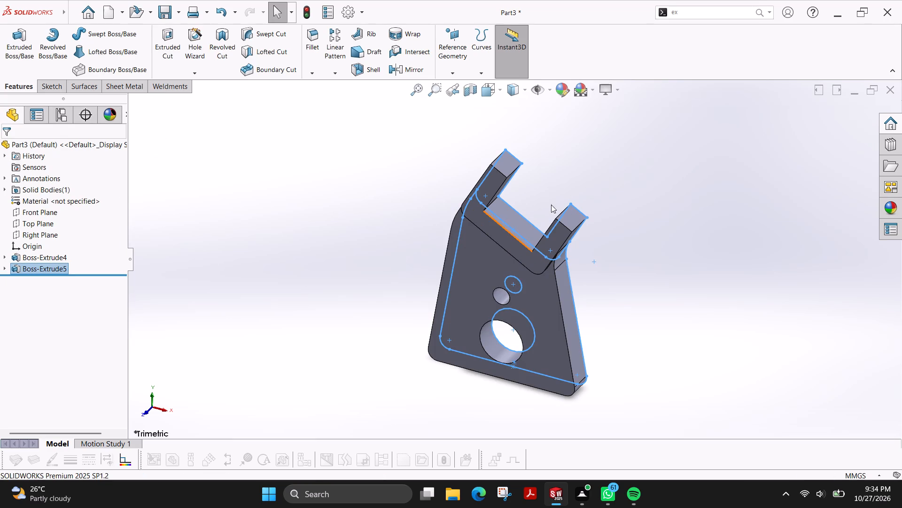
key("Escape")
Start a new sketch on the plate's front face, on the side where the bracket stands proud.
middle_click_drag(510, 261, 538, 239, "ctrl+shift")
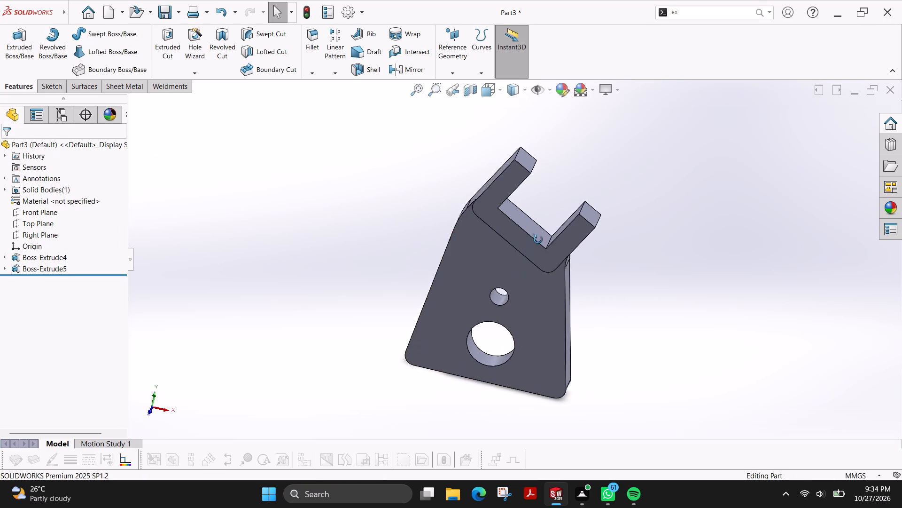
middle_click_drag(538, 239, 571, 222, "ctrl+shift")
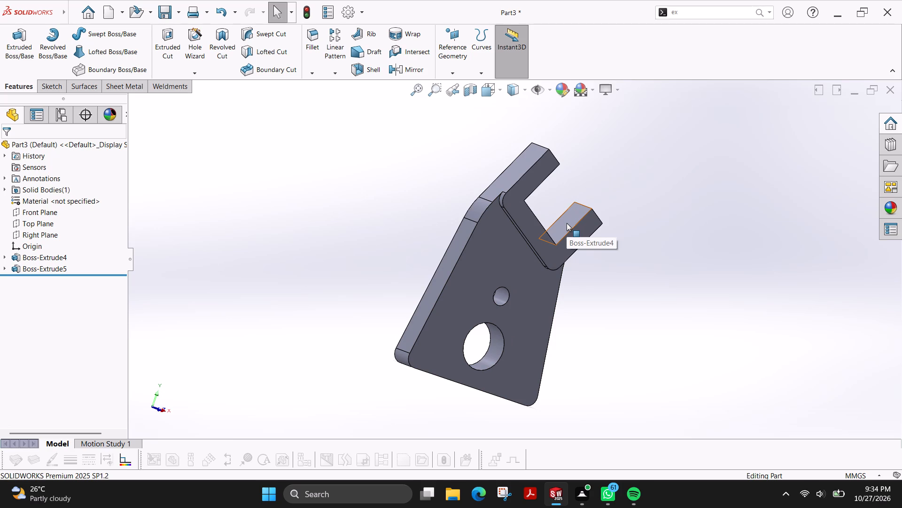
left_click(475, 274)
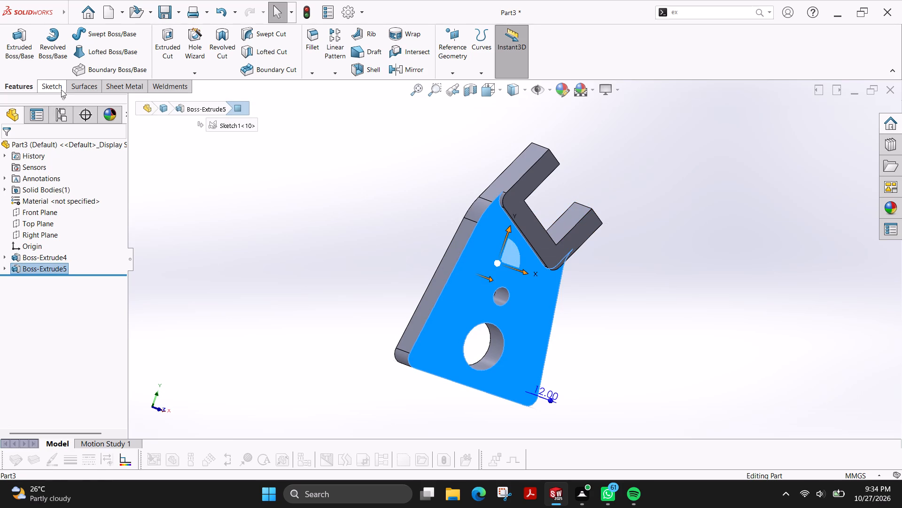
left_click(57, 89)
left_click(10, 42)
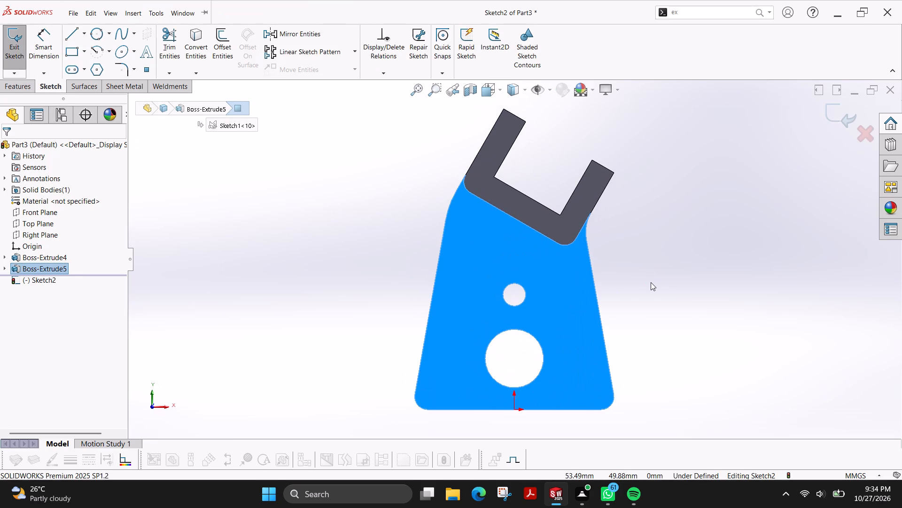
key("Escape")
Offset the plate's side edges, upper side curves, rounded lower corners and bottom edge 3 mm inward, leaving out the bracket edge.
scroll(651, 282, "down", 2)
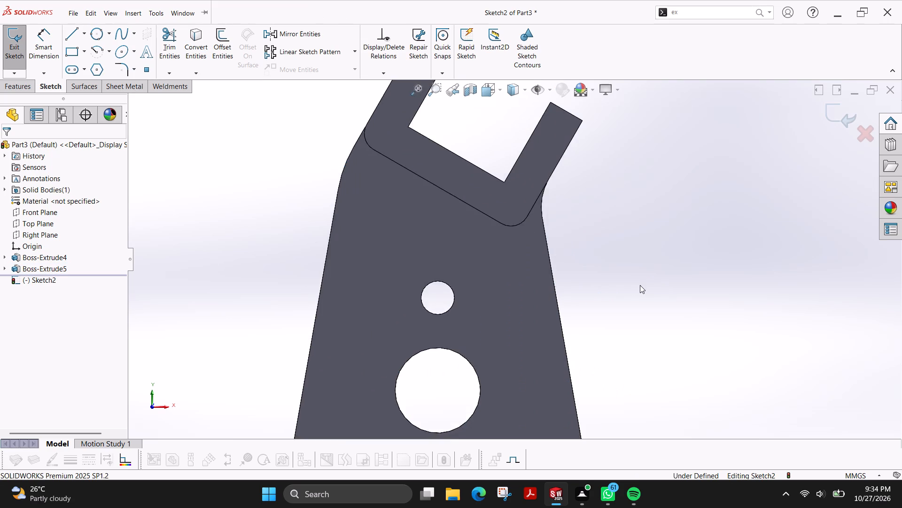
scroll(639, 285, "up", 2)
left_click(218, 47)
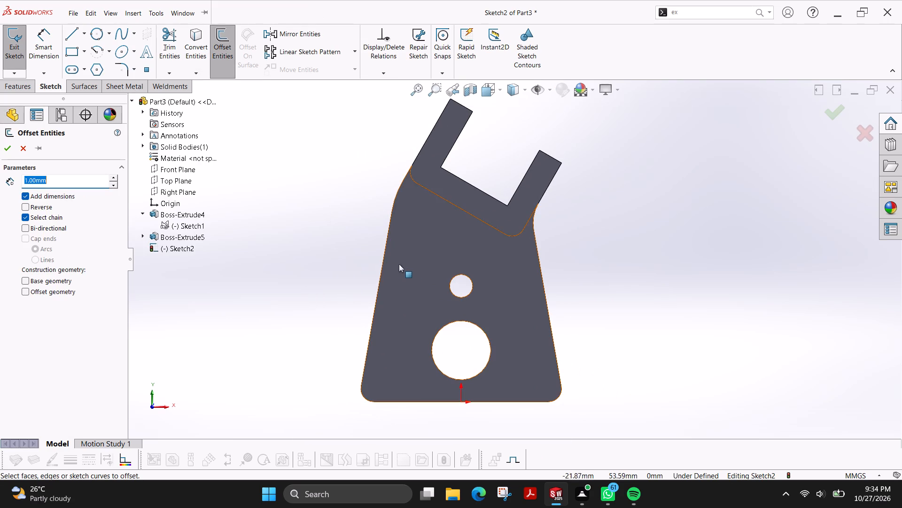
left_click(382, 267)
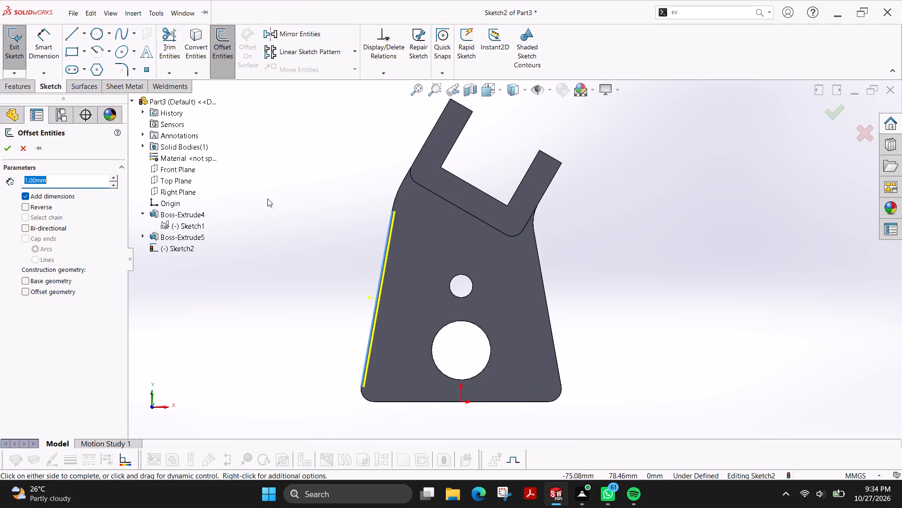
key("3")
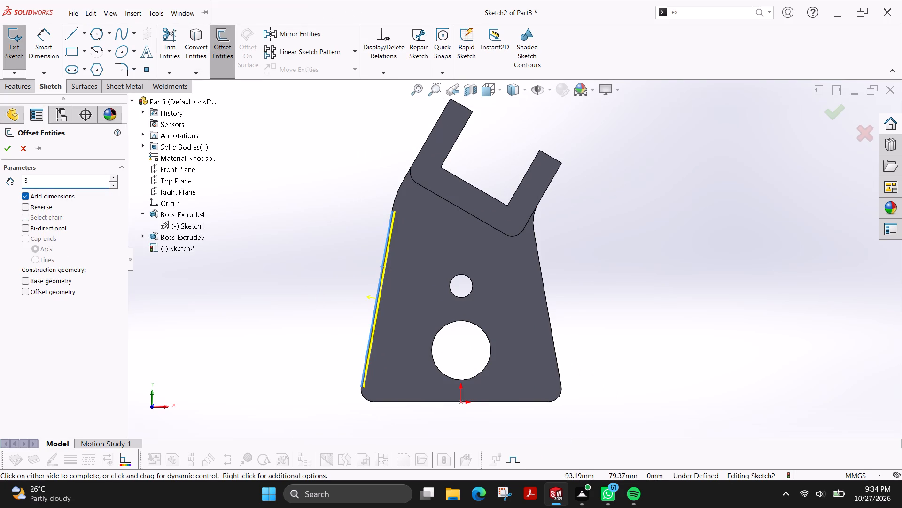
key("Return")
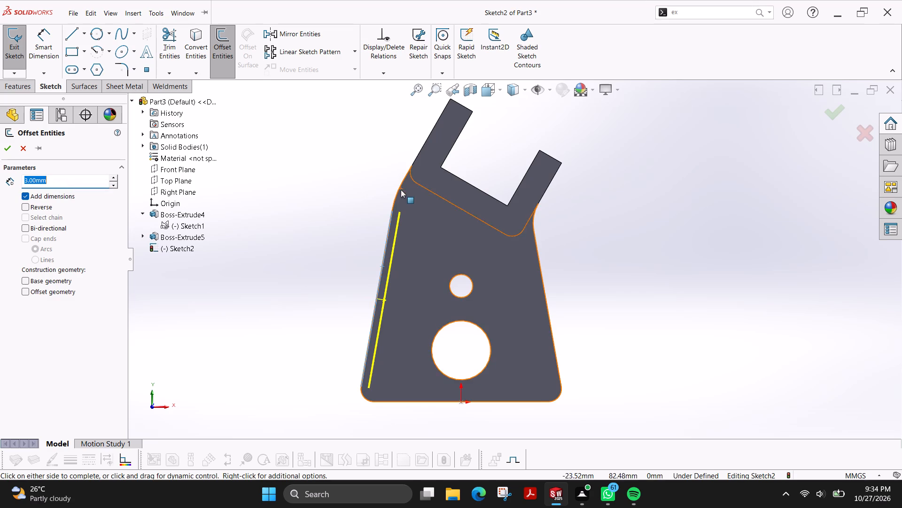
left_click(398, 191)
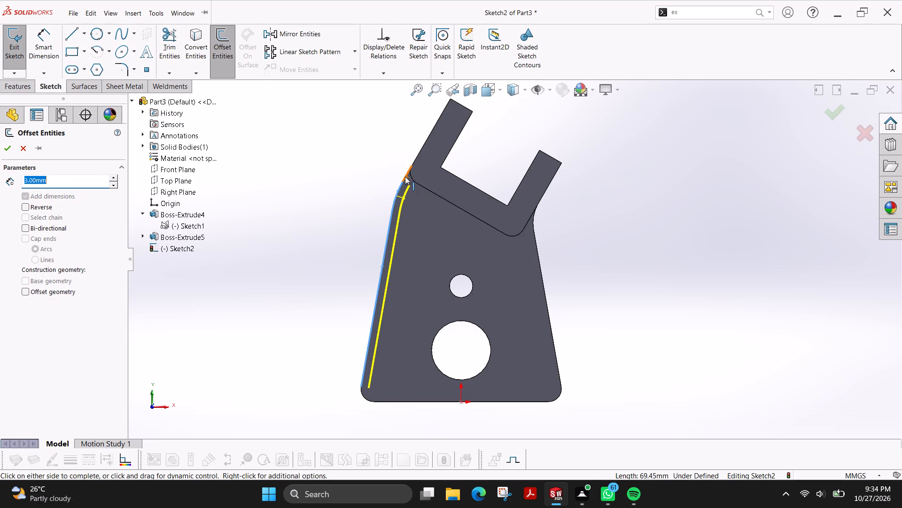
left_click(405, 176)
left_click(540, 274)
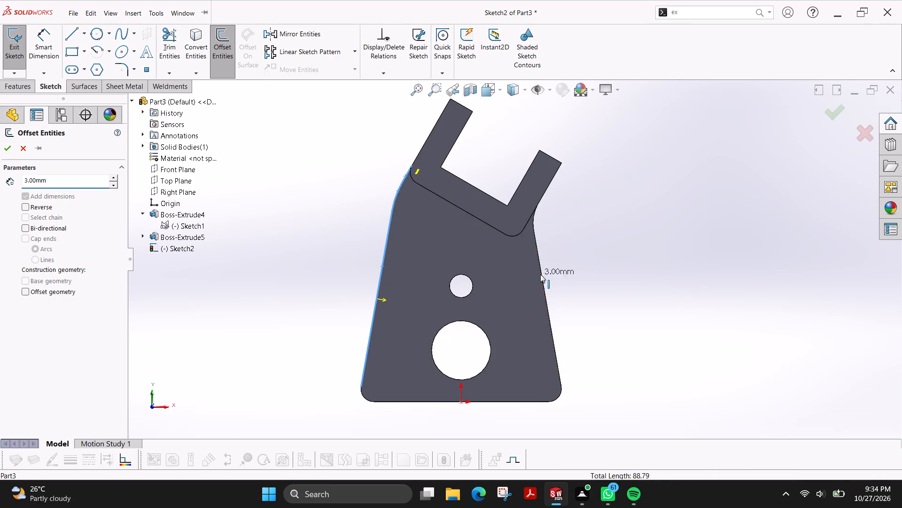
left_click(533, 223)
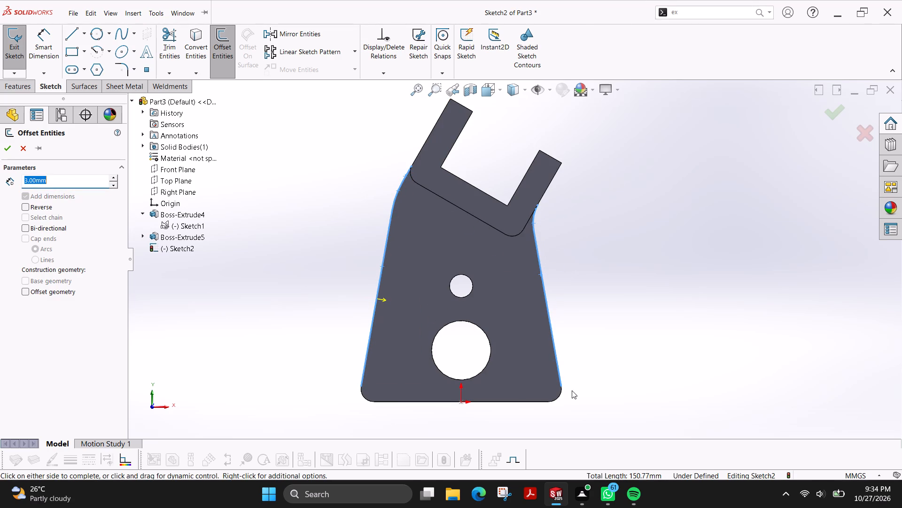
left_click(560, 396)
left_click(536, 403)
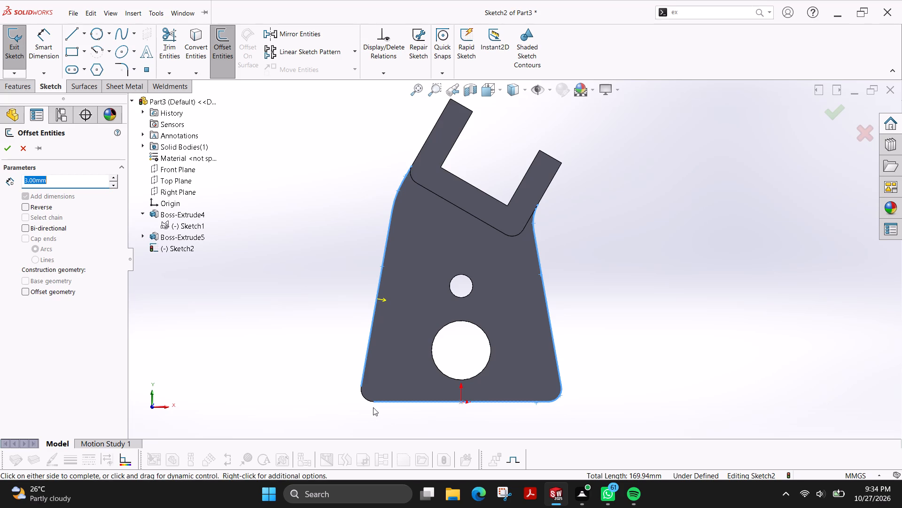
left_click(367, 400)
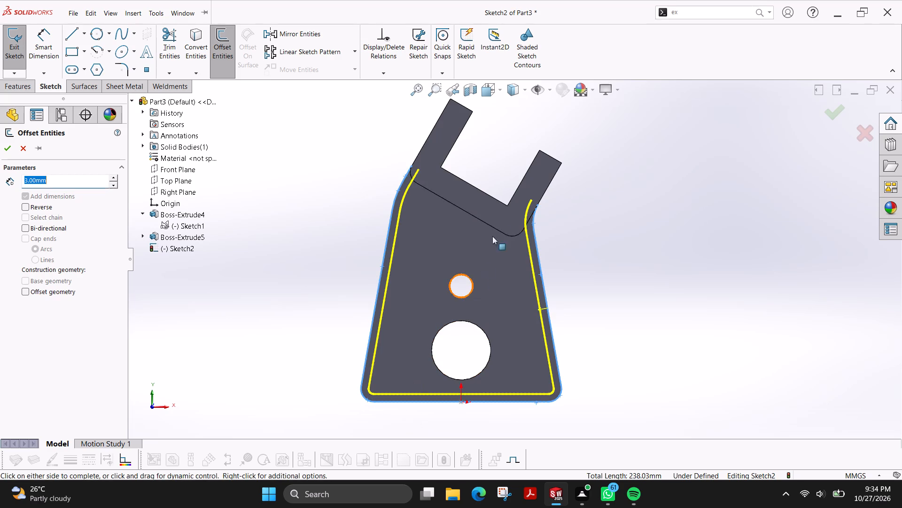
scroll(505, 215, "down", 3)
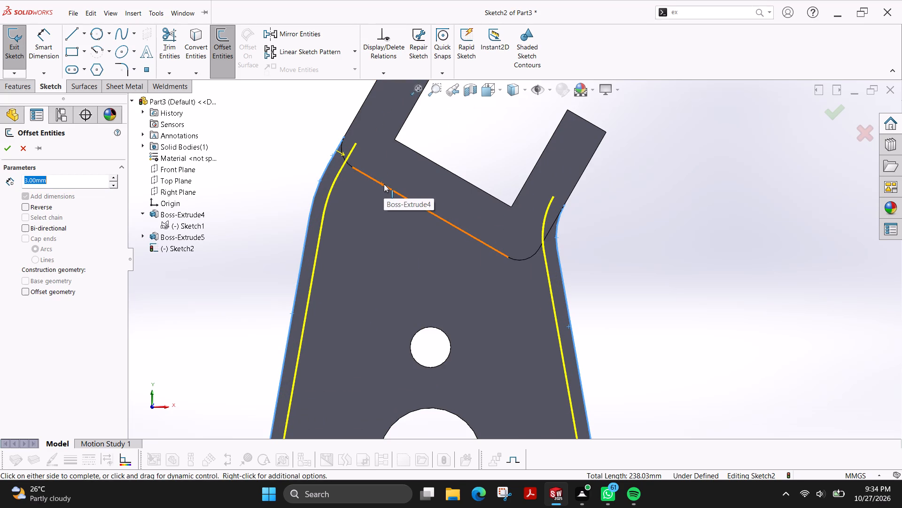
left_click(8, 149)
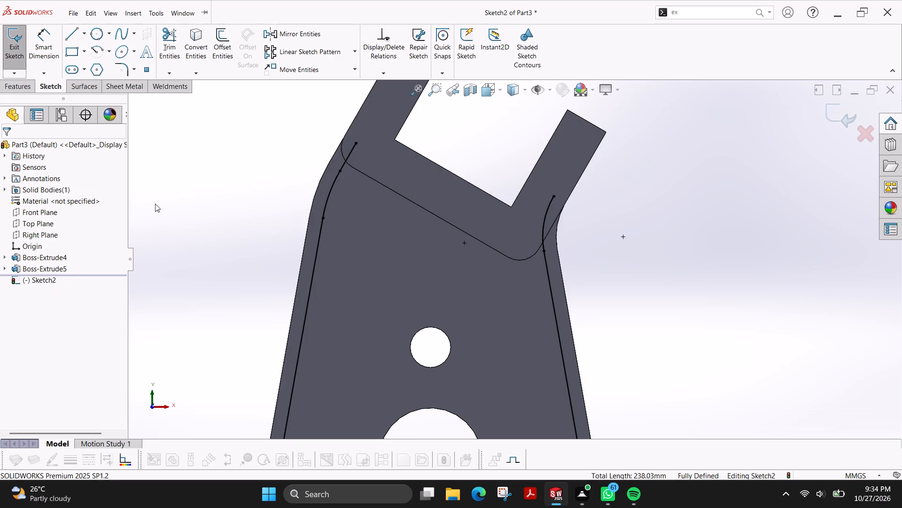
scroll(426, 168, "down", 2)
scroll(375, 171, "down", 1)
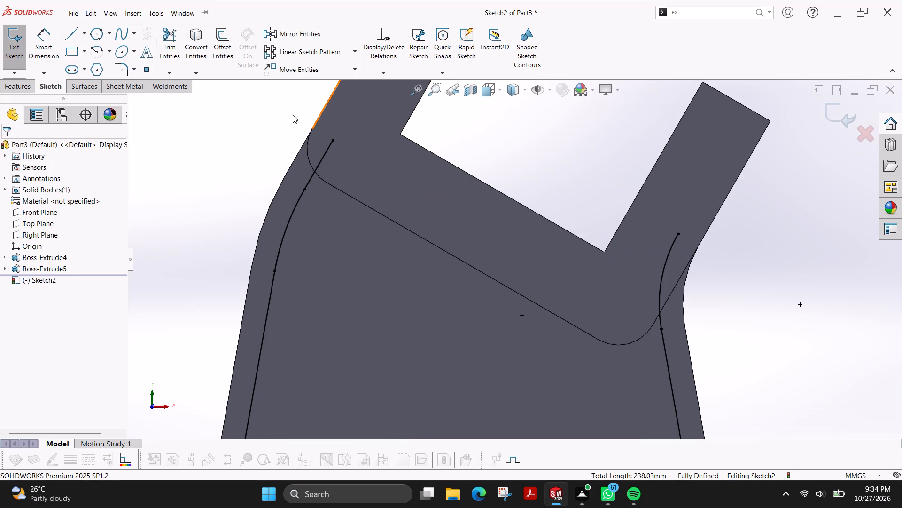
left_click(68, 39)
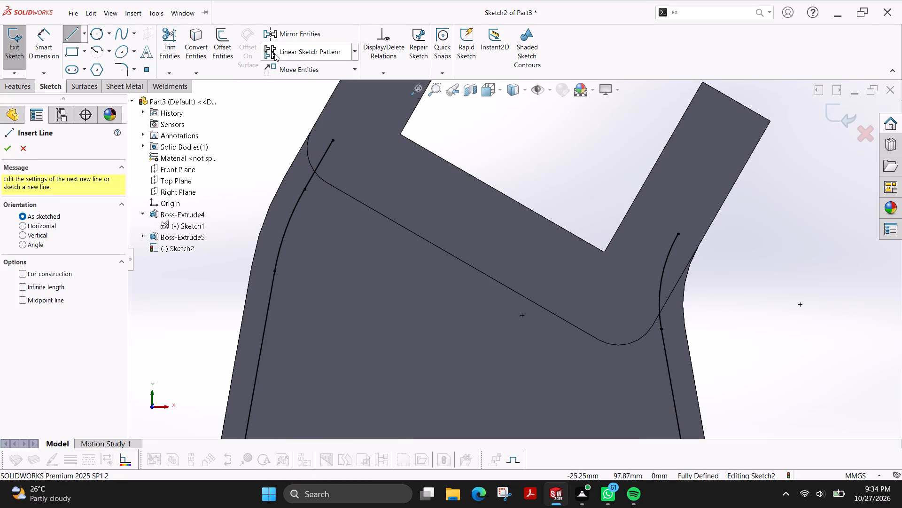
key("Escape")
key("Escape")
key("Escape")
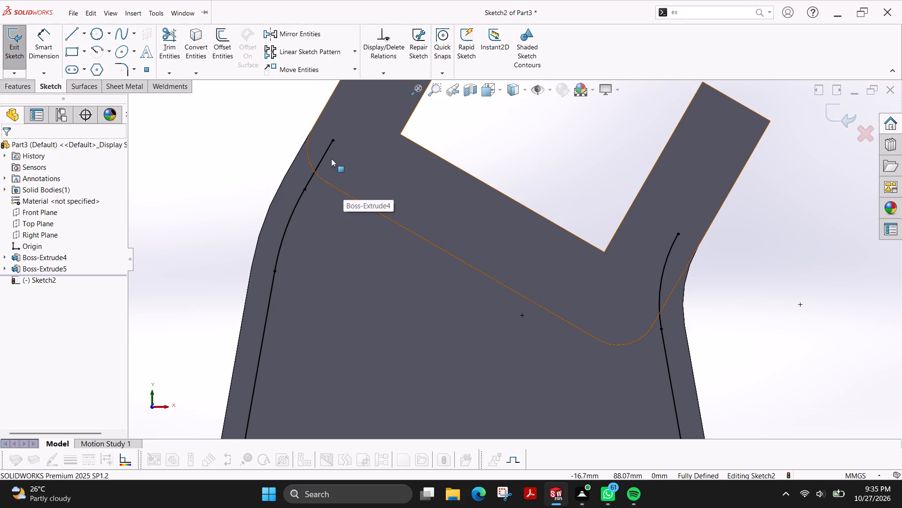
Sketch two 5 mm radius circles centred on and matching the bracket's two rounded lower corners.
left_click(109, 40)
left_click(105, 52)
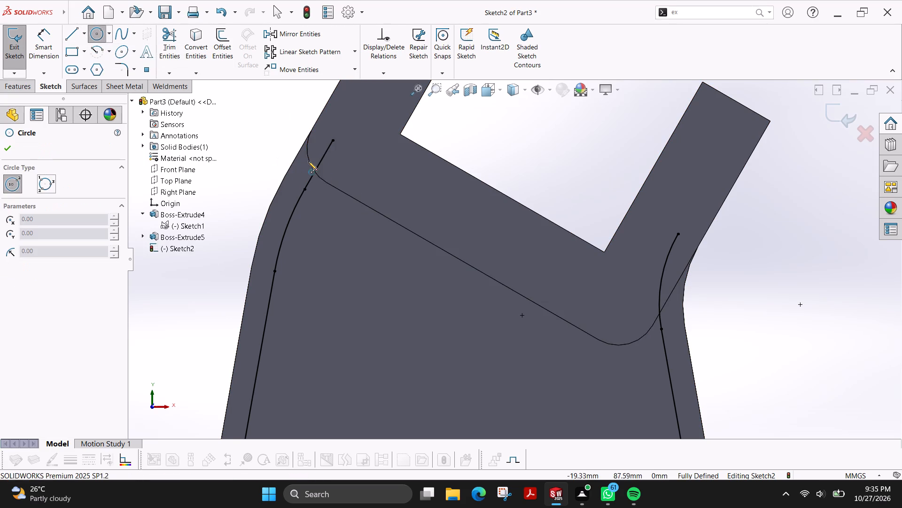
left_click(347, 149)
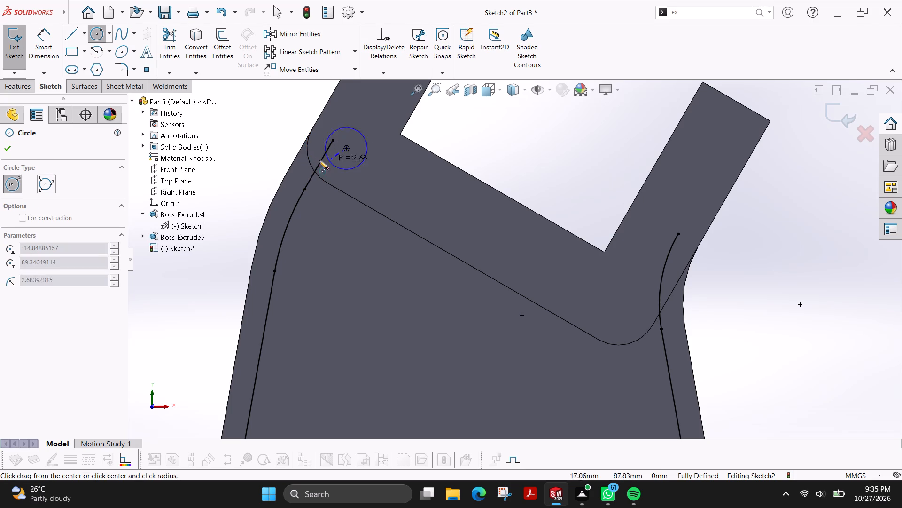
left_click(308, 160)
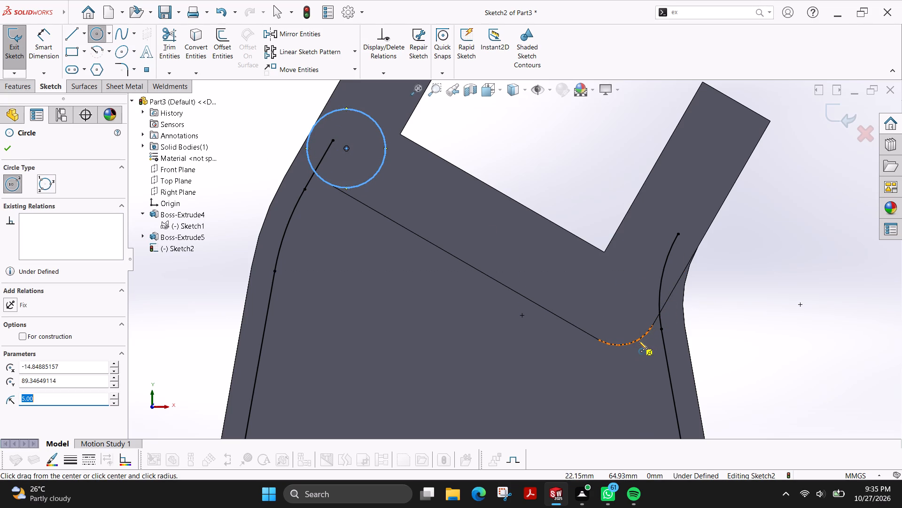
left_click(618, 306)
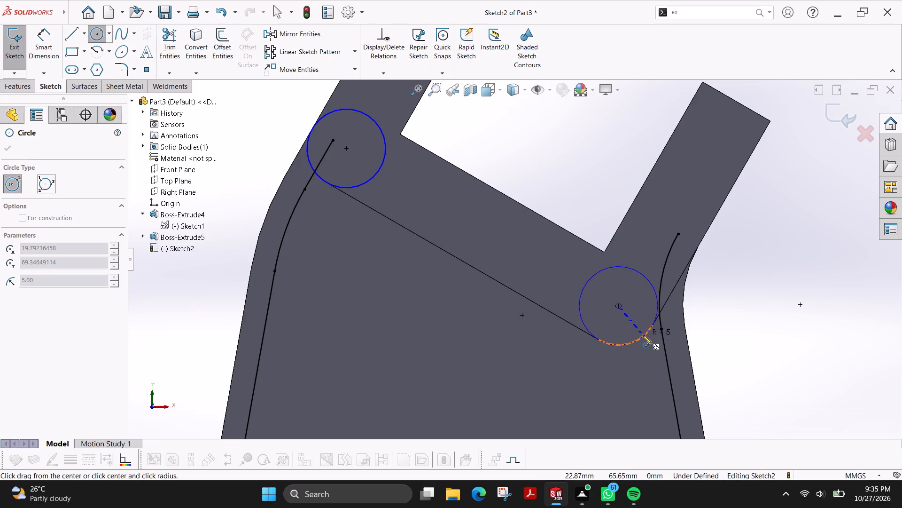
left_click(643, 335)
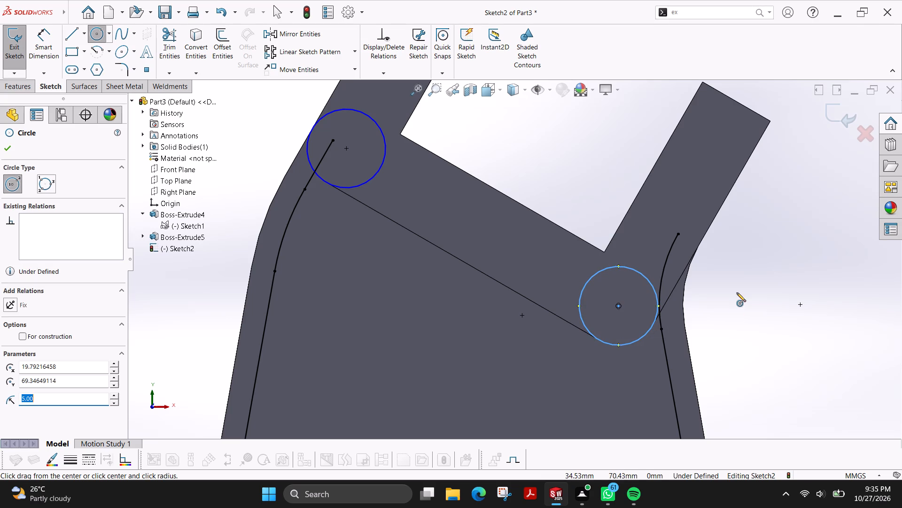
key("Escape")
Sketch a line about 37 mm long from the shorter bracket arm's outer end corner along its outer edge, past the corner circle.
left_click(67, 35)
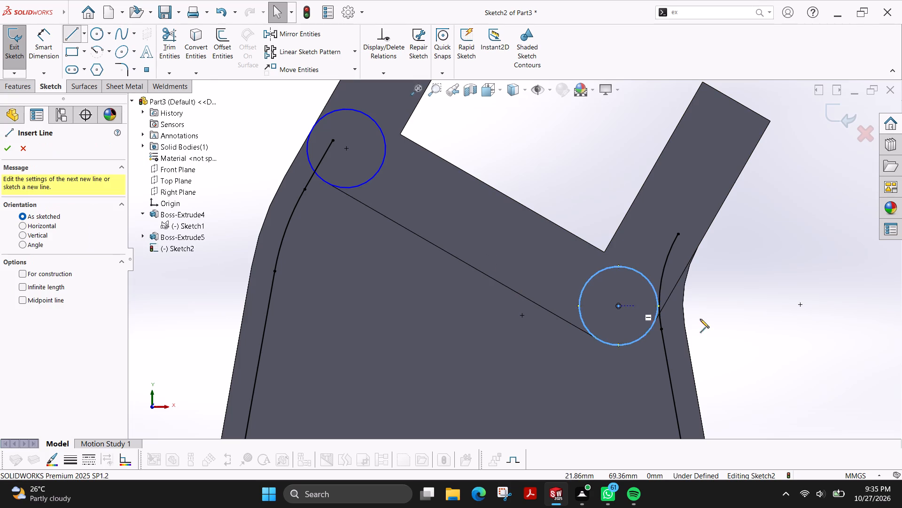
left_click(770, 122)
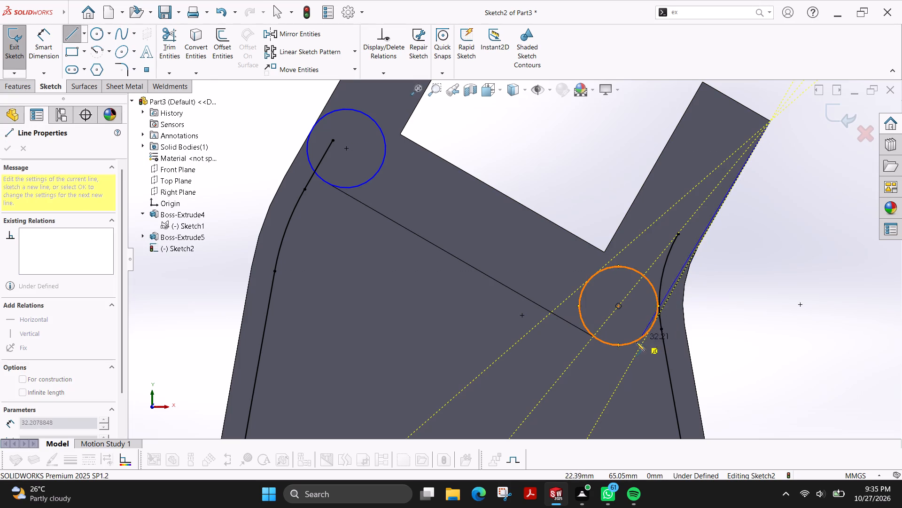
left_click(626, 373)
key("Escape")
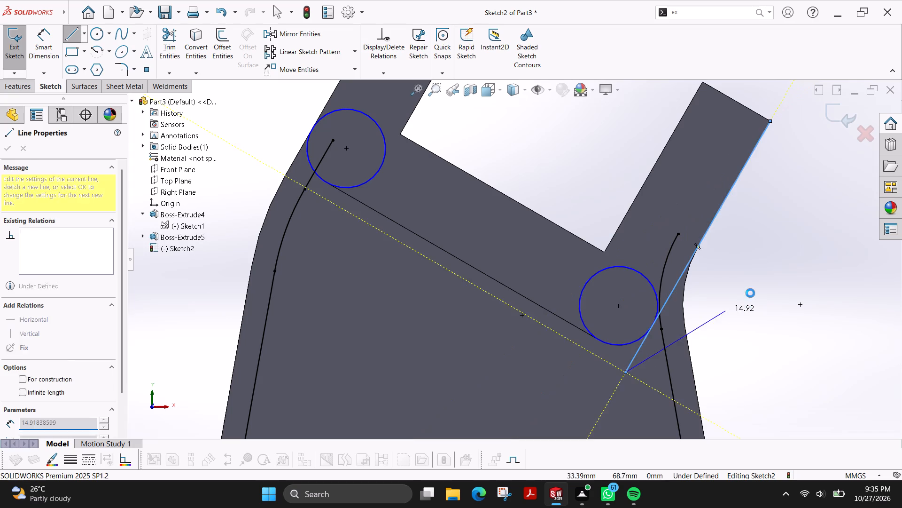
left_click(271, 135)
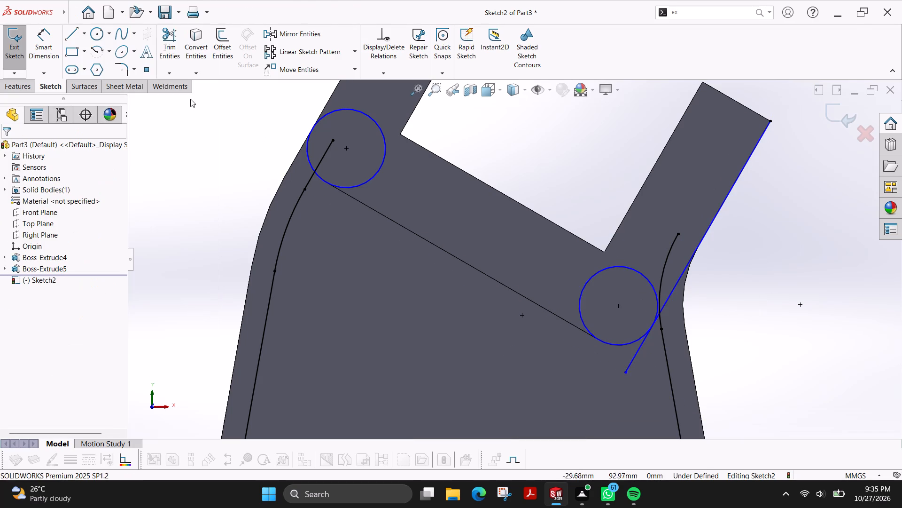
Sketch a line along the bracket's lower slanted edge, joining the ends of its two corner arcs.
left_click(76, 40)
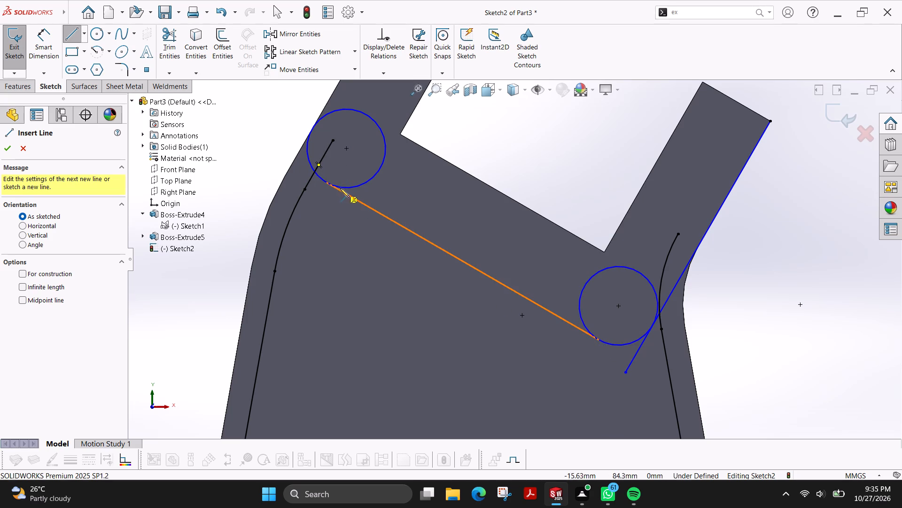
left_click(327, 182)
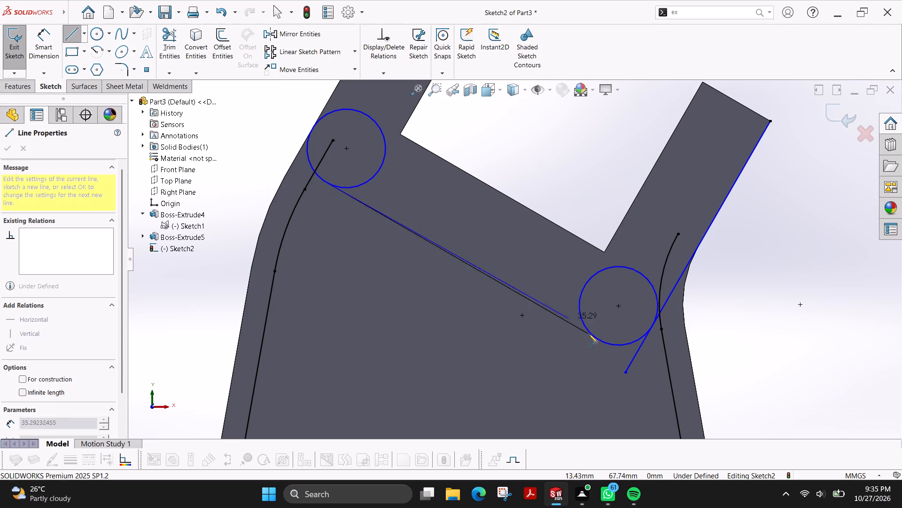
left_click(599, 340)
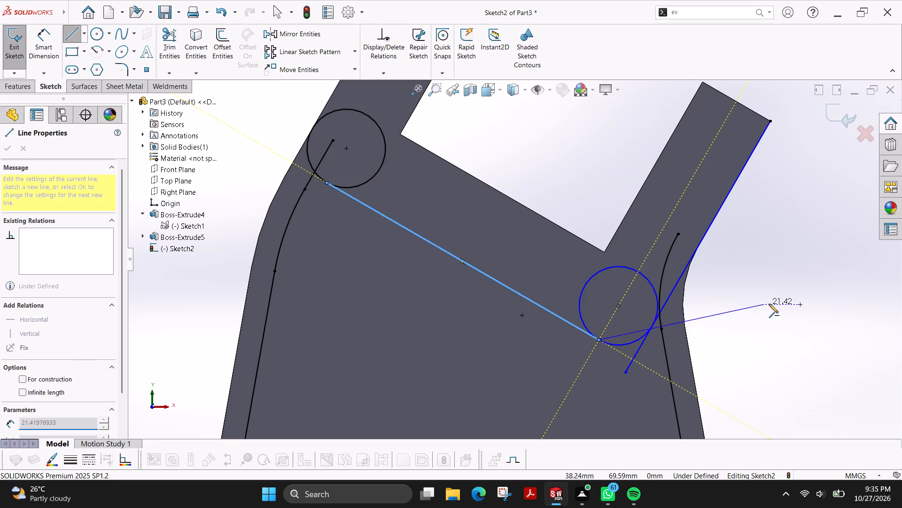
key("Escape")
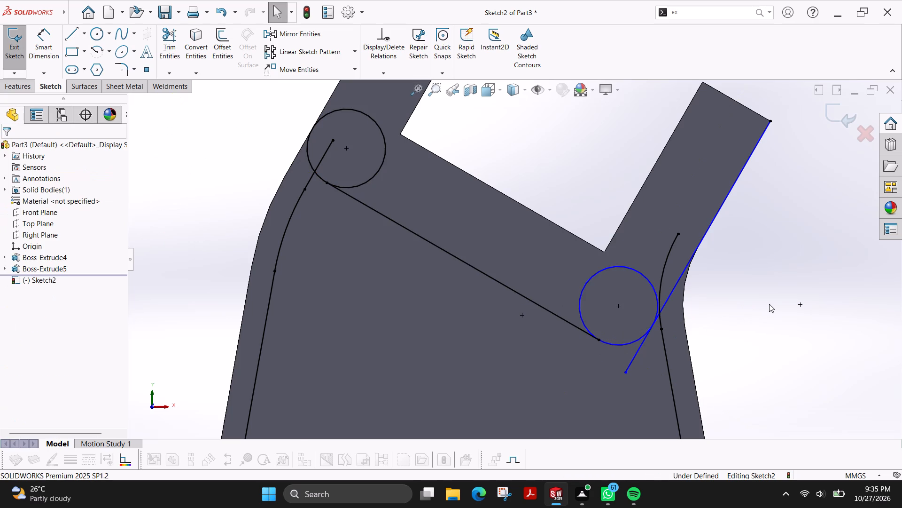
Trim both 5 mm radius circles down to the short arcs that follow the bracket's rounded corners.
scroll(769, 304, "up", 2)
left_click(171, 48)
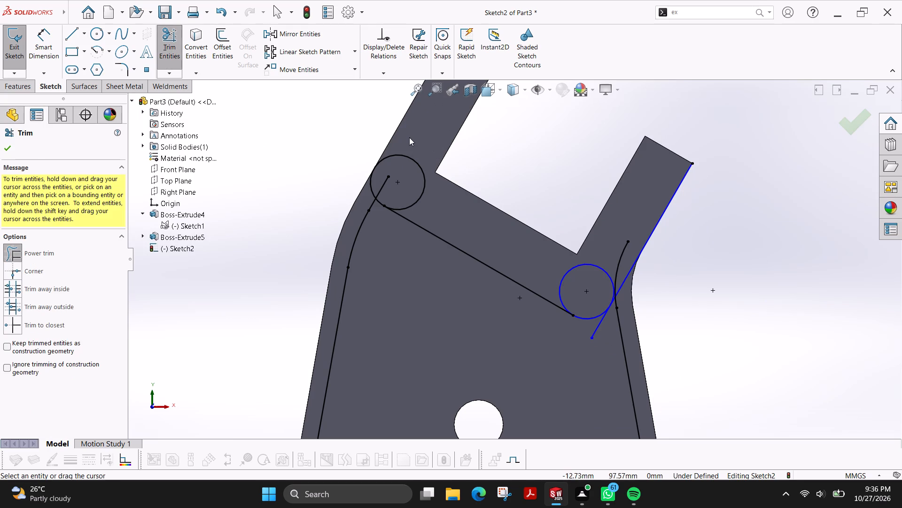
left_click_drag(409, 137, 411, 164)
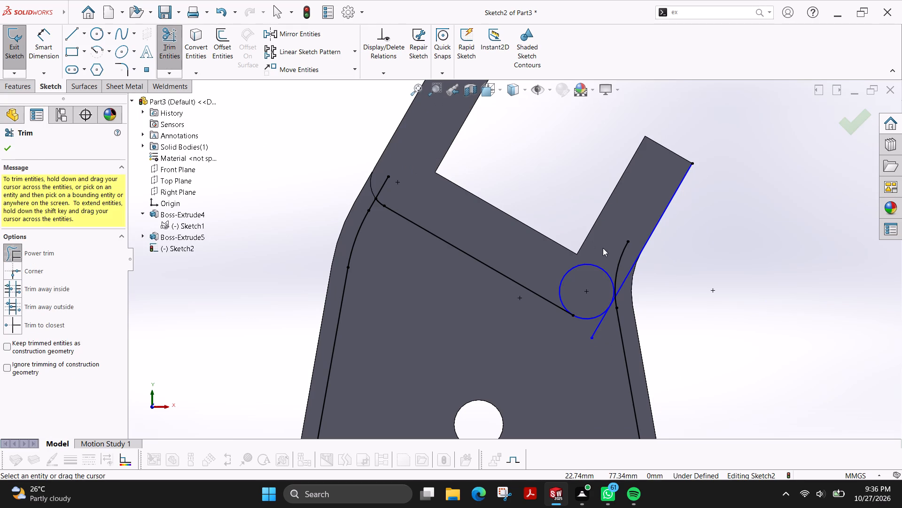
left_click_drag(603, 248, 599, 259)
left_click_drag(599, 259, 593, 269)
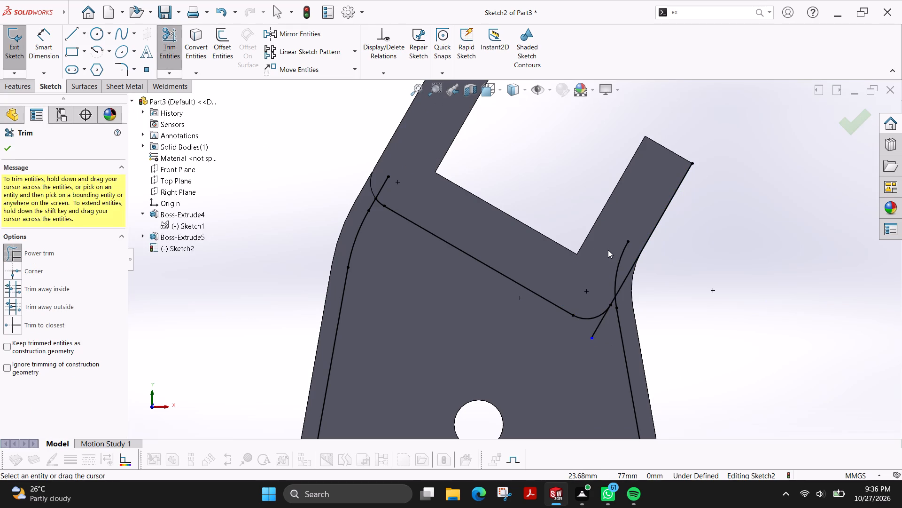
Trim the overhanging line and arc ends at both bracket corners so the inset outline closes along the bracket's lower edge.
left_click_drag(608, 250, 662, 252)
scroll(640, 293, "down", 3)
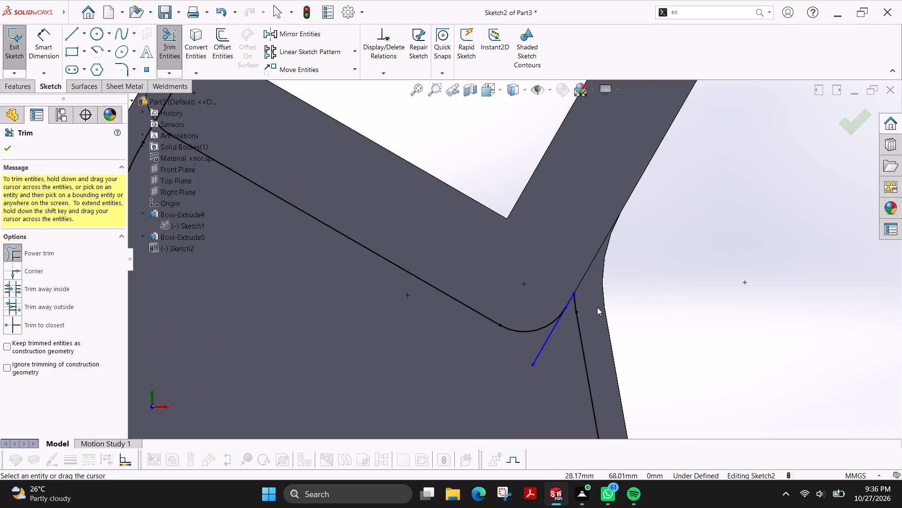
scroll(596, 314, "down", 2)
left_click_drag(530, 355, 478, 378)
scroll(309, 243, "up", 4)
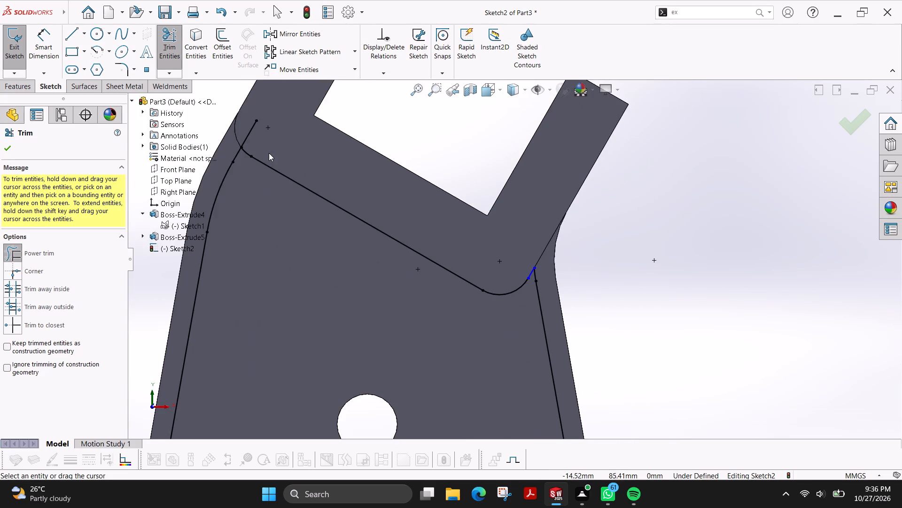
scroll(274, 144, "down", 7)
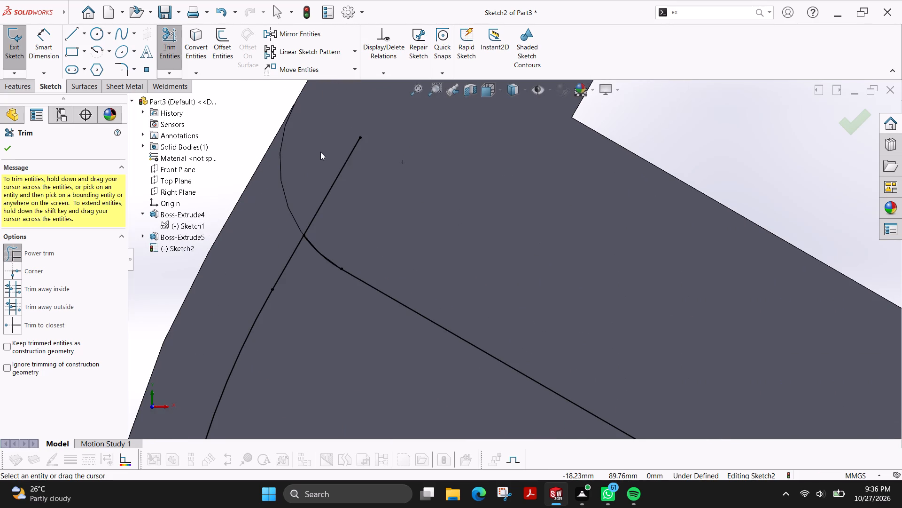
left_click_drag(323, 152, 357, 175)
scroll(373, 216, "up", 2)
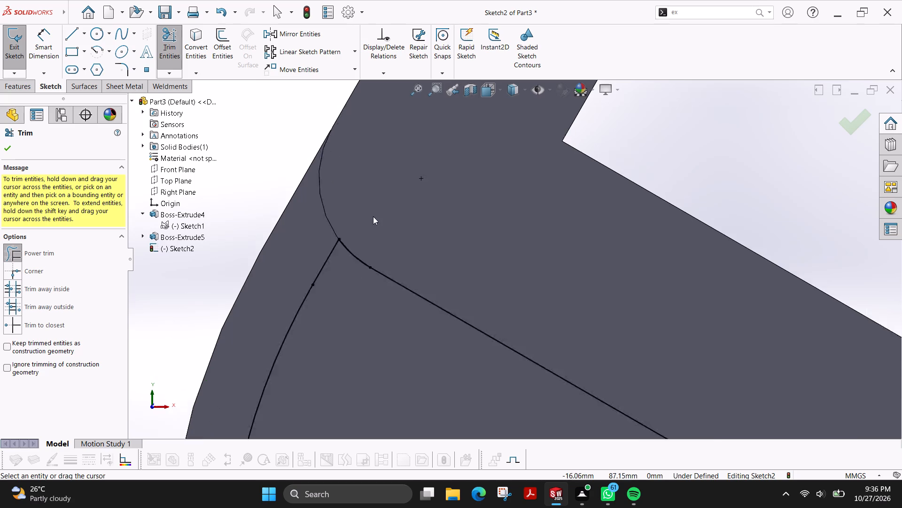
scroll(373, 216, "up", 1)
scroll(446, 290, "up", 3)
scroll(498, 346, "up", 3)
scroll(738, 315, "down", 3)
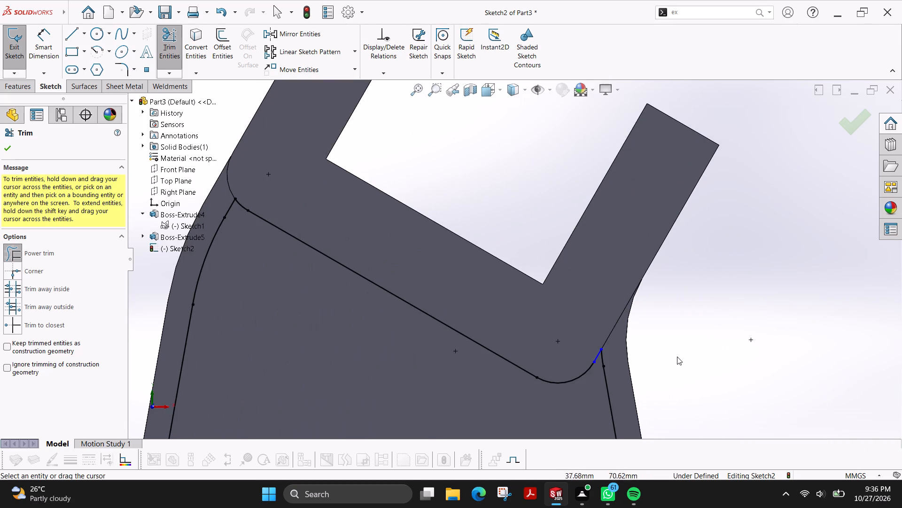
scroll(606, 372, "down", 3)
scroll(404, 372, "up", 2)
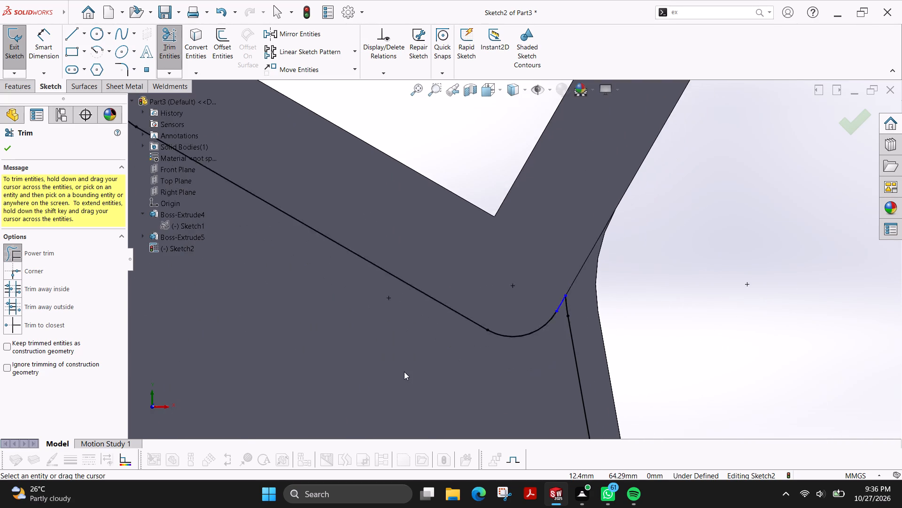
scroll(404, 372, "up", 8)
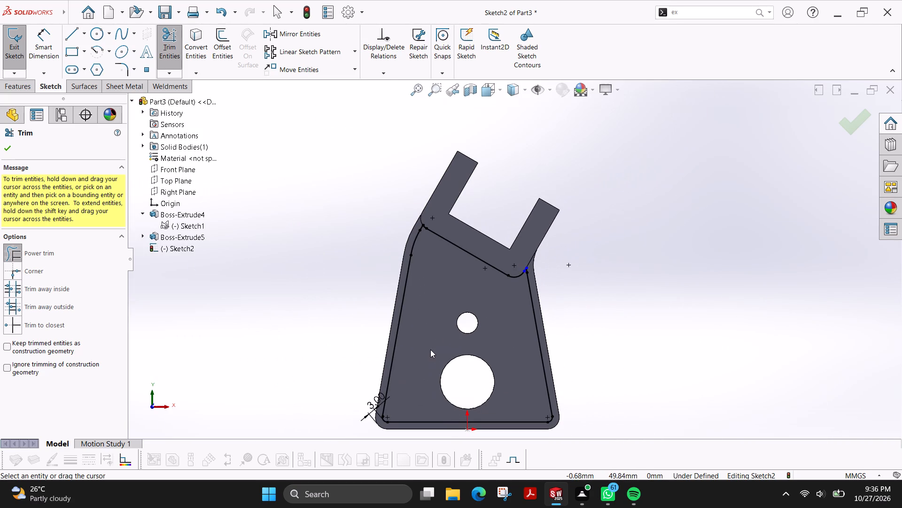
left_click(8, 148)
Cut the closed inset outline into the plate with a 7 mm blind Extruded Cut.
left_click(14, 84)
left_click(175, 46)
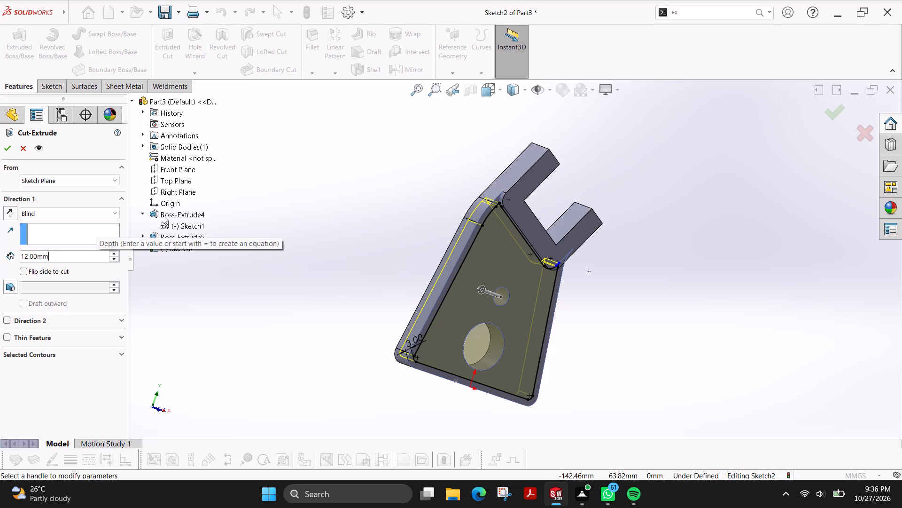
left_click(92, 254)
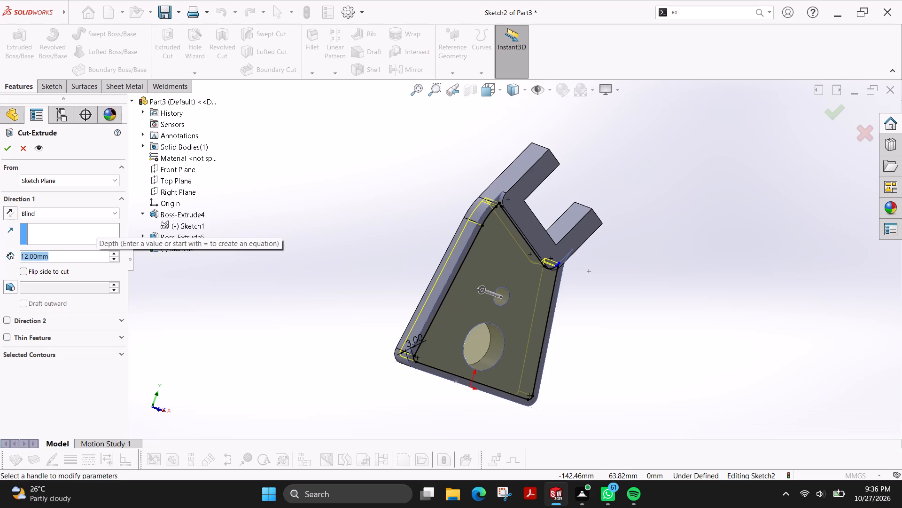
key("7")
key("Return")
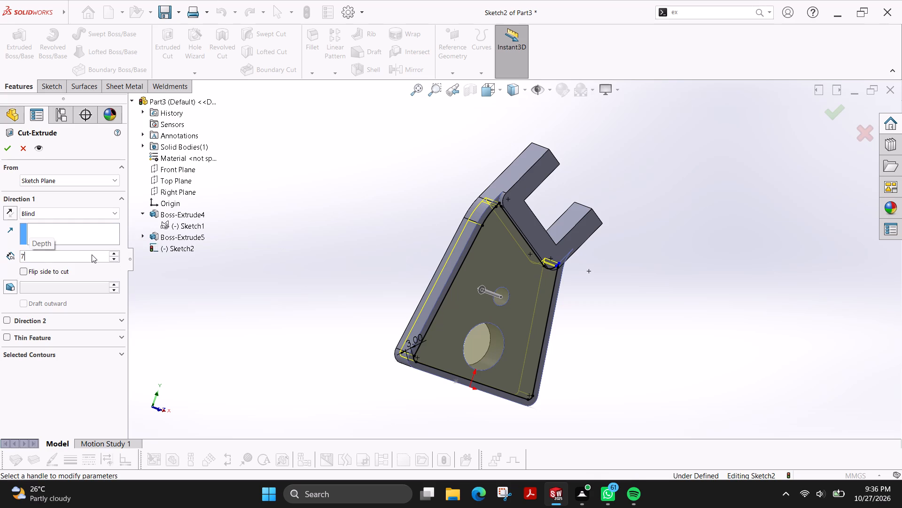
left_click(6, 151)
key("Escape")
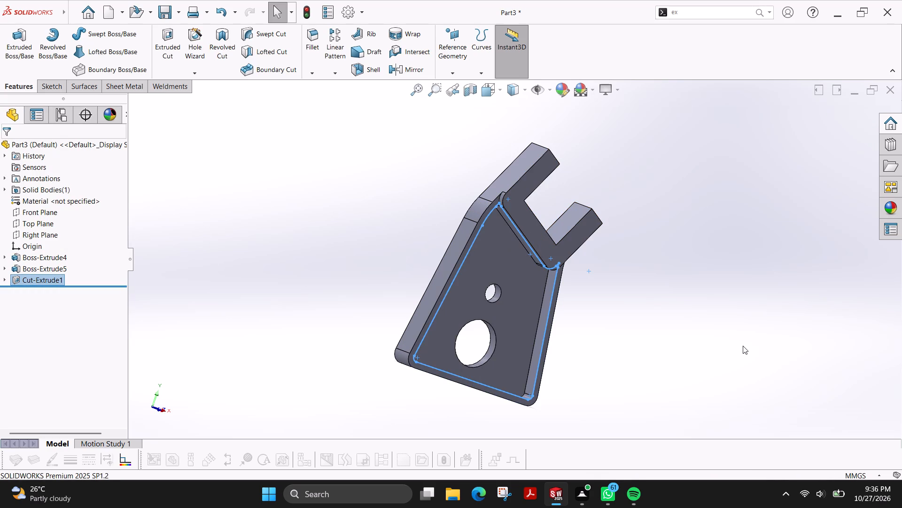
Set the finished part to the isometric view.
middle_click_drag(702, 310, 654, 302, "ctrl+shift")
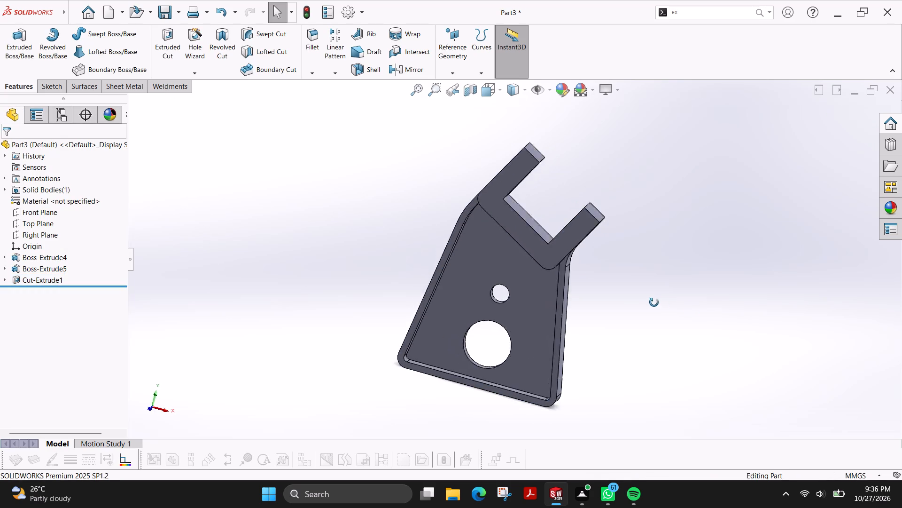
middle_click_drag(654, 302, 651, 301, "ctrl+shift")
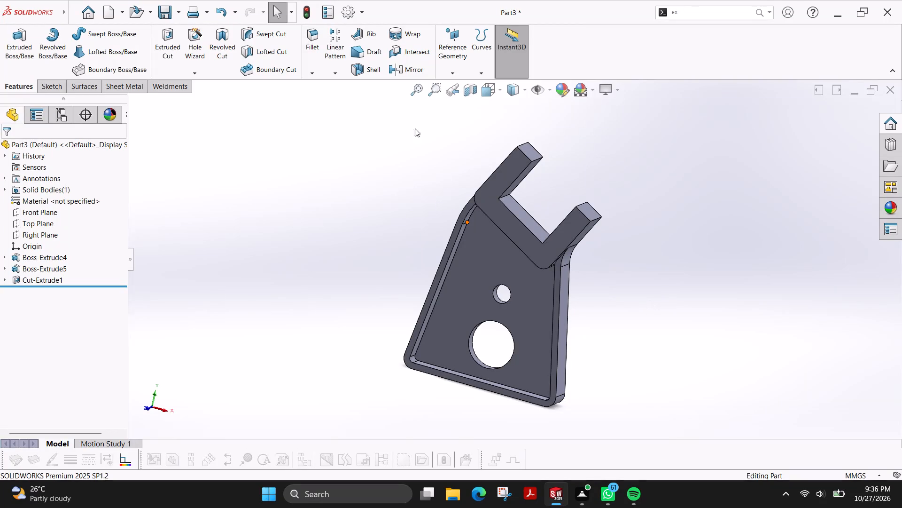
left_click(504, 94)
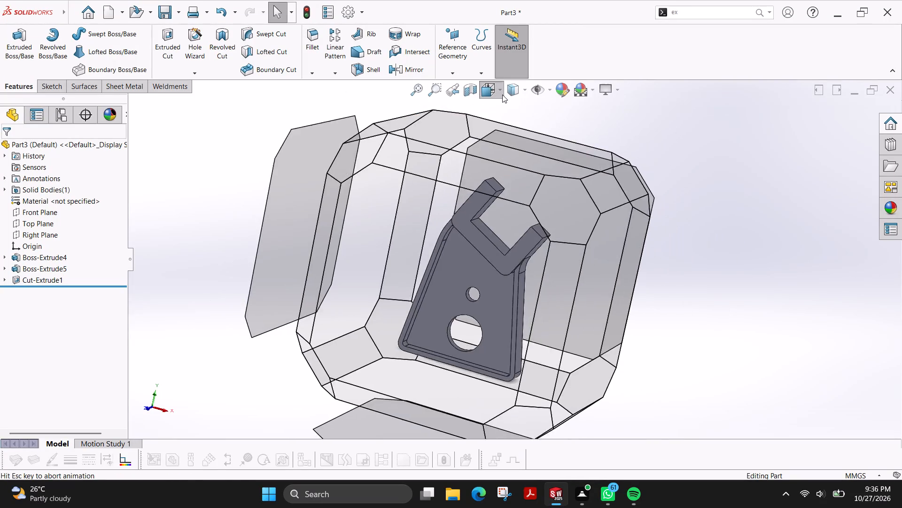
left_click(441, 264)
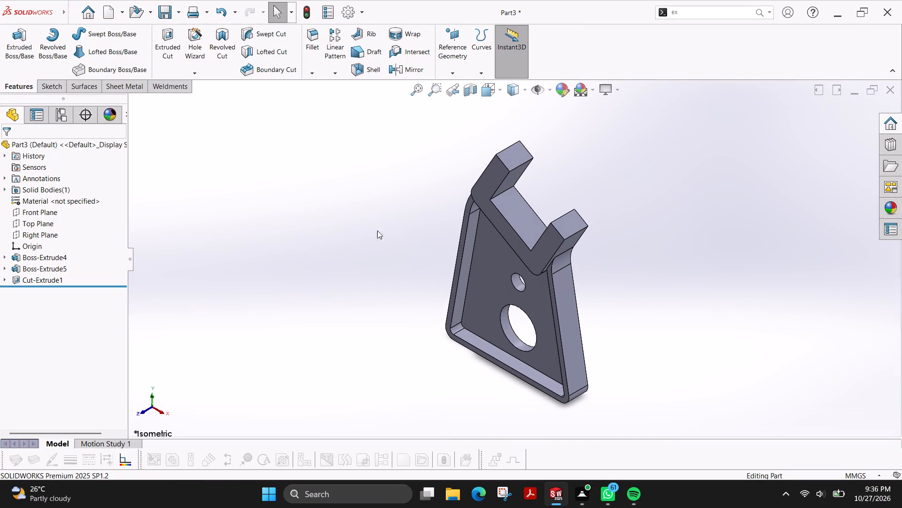
Save the part as fujiPart98 in the solidworks folder inside the Desktop's fuji drawing file folder.
key("ctrl+s")
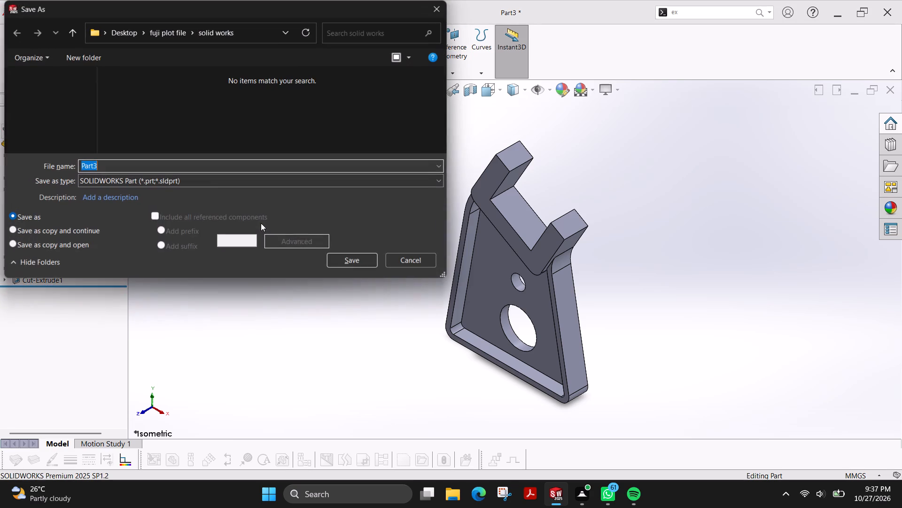
left_click(123, 33)
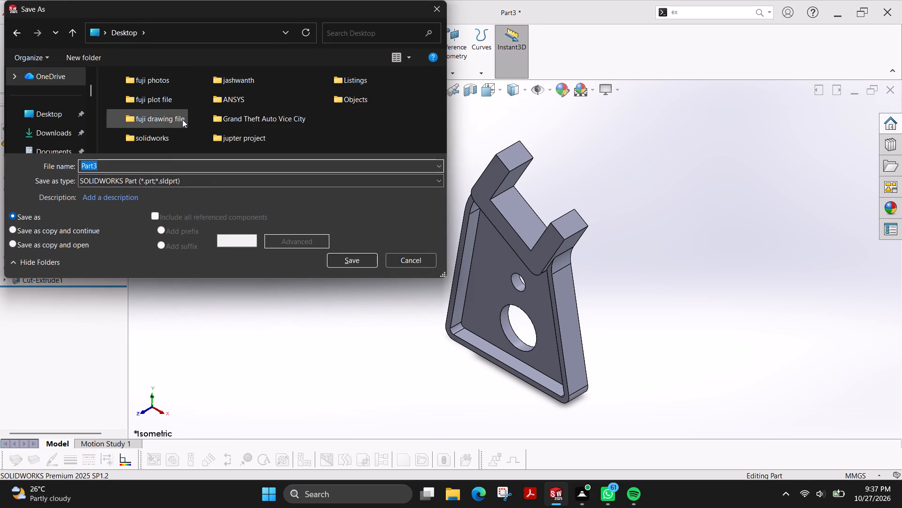
double_click(182, 119)
double_click(160, 88)
scroll(203, 151, "down", 3)
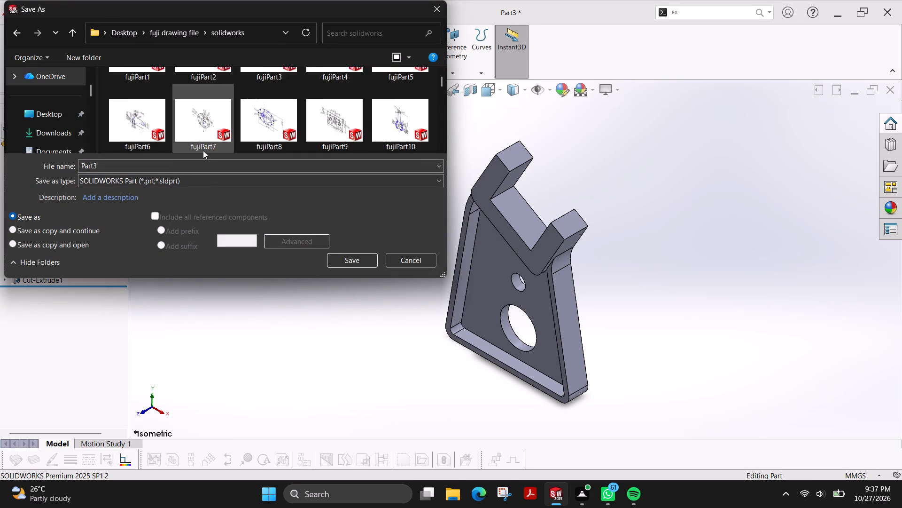
scroll(203, 151, "down", 20)
scroll(203, 151, "down", 6)
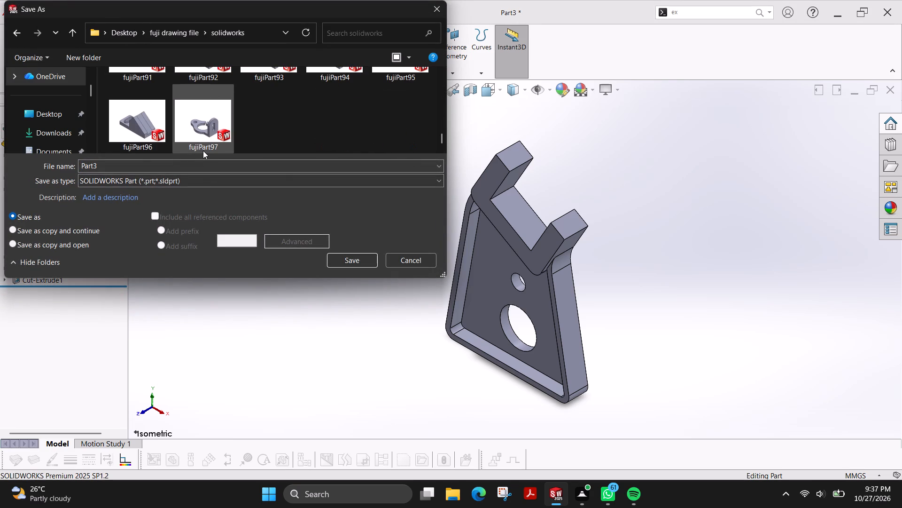
left_click(130, 165)
key("Right")
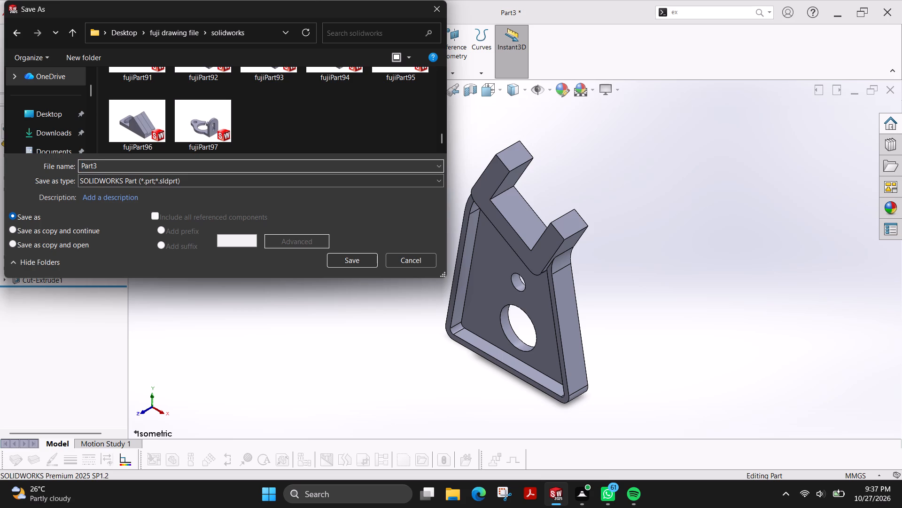
key("BackSpace")
type("98")
key("Left")
key("Left")
key("Left")
key("Left")
key("Left")
key("Left")
key("Left")
key("Left")
key("Left")
key("Left")
key("Left")
key("Left")
key("Left")
key("Left")
key("Left")
type("fuji")
left_click(366, 264)
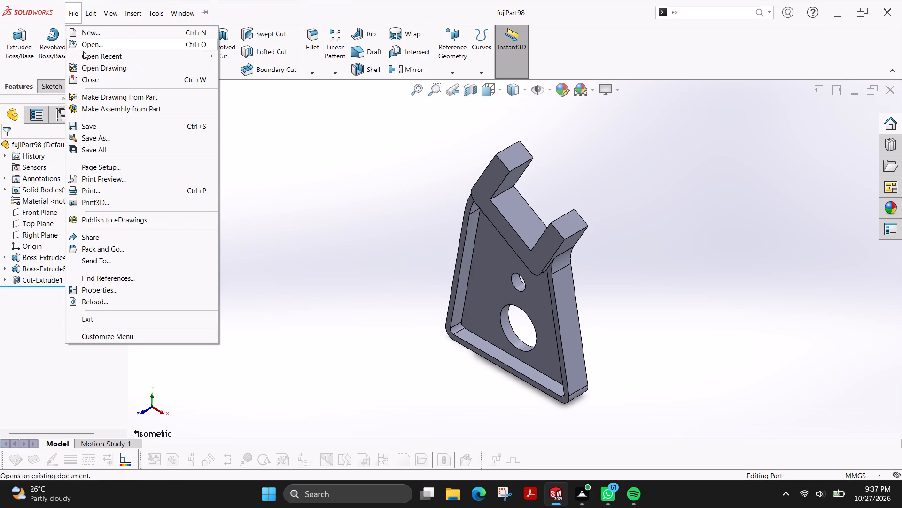
Save a PDF copy of fujiPart98 in the solid works folder inside the Desktop's fuji plot file folder.
left_click(111, 140)
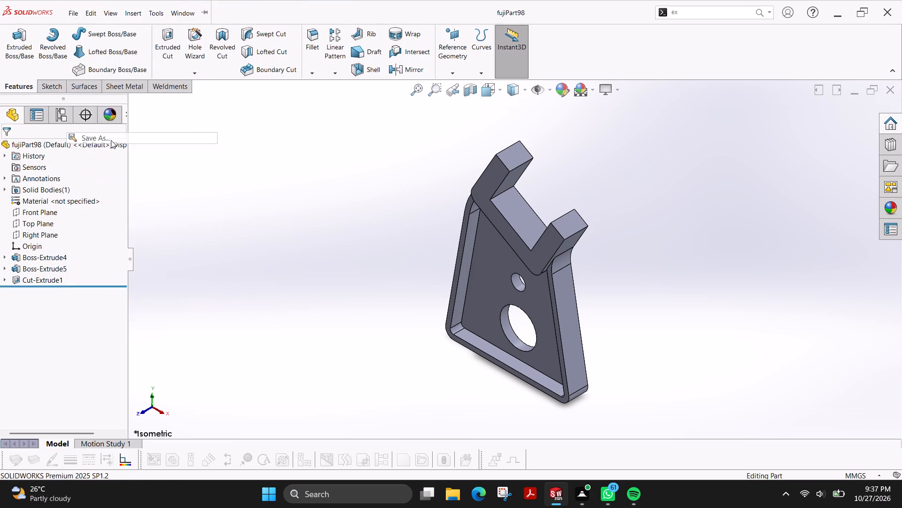
left_click(125, 32)
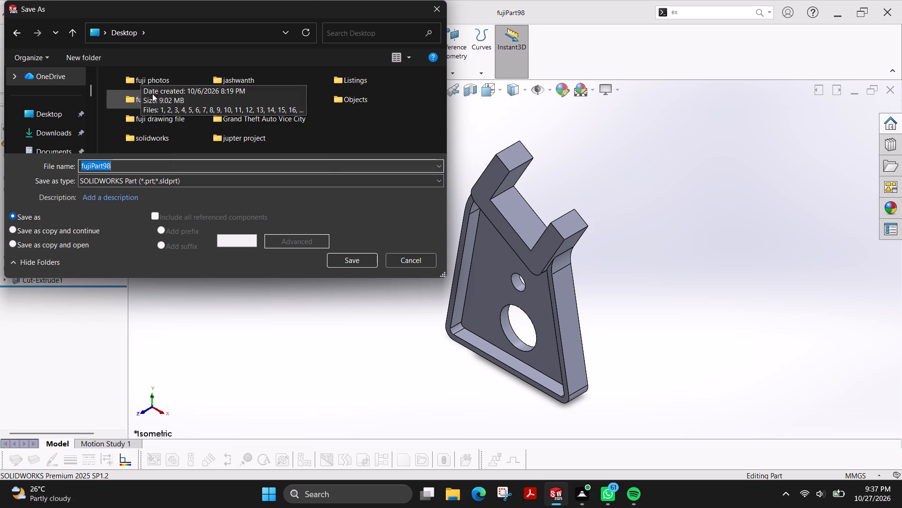
double_click(163, 102)
double_click(157, 91)
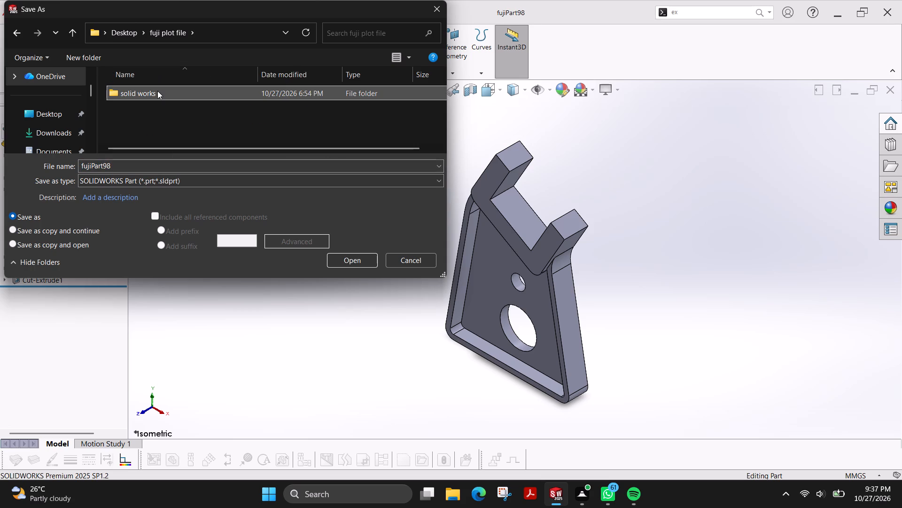
left_click(143, 183)
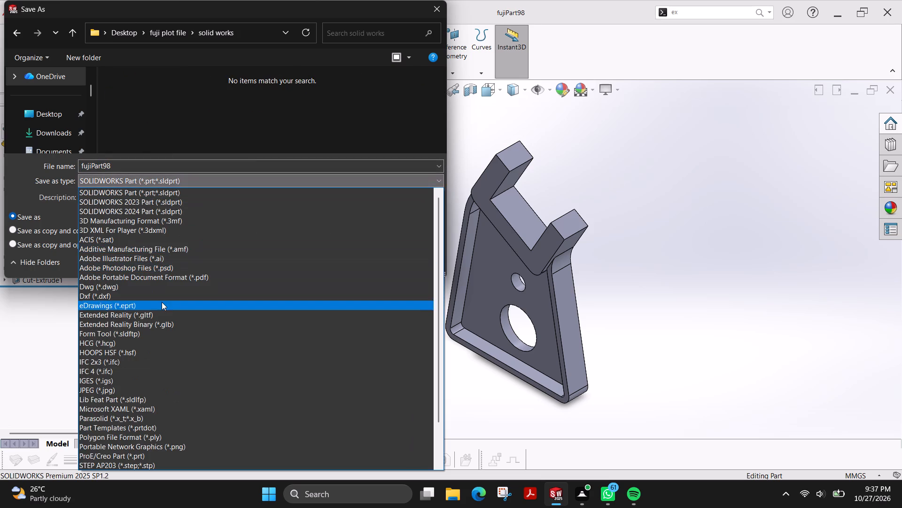
left_click(147, 278)
left_click(350, 278)
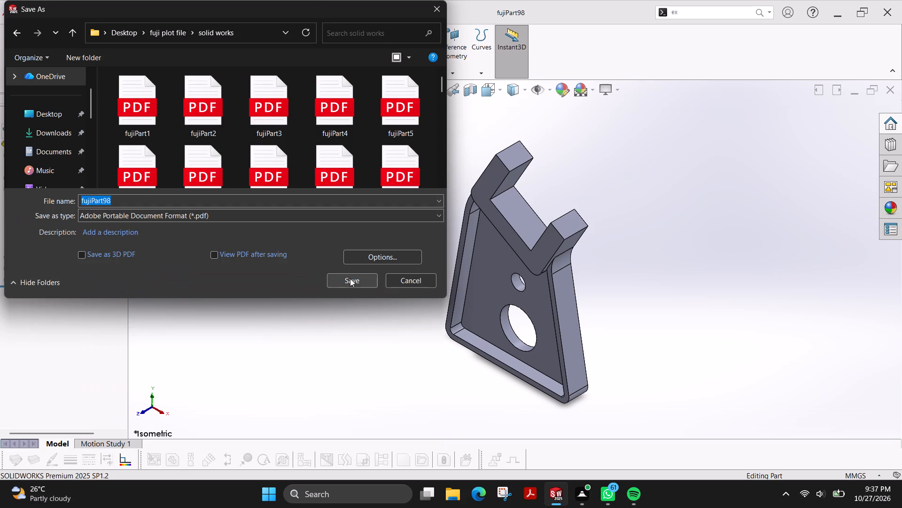